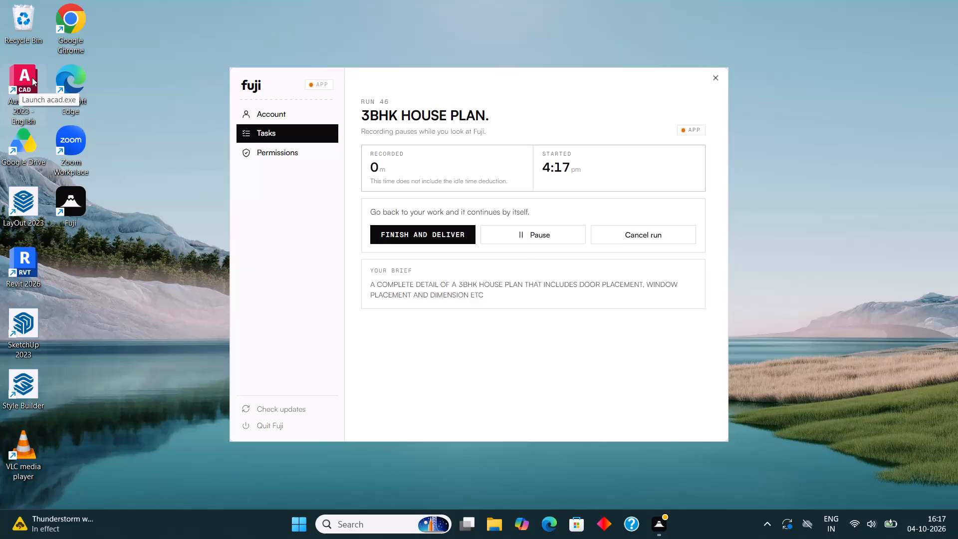
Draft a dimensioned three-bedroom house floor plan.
Launch AutoCAD and start a new blank drawing without changing the DWG file association.
{"action": "left_click", "coordinate": [32, 77]}
{"action": "left_click", "coordinate": [32, 77]}
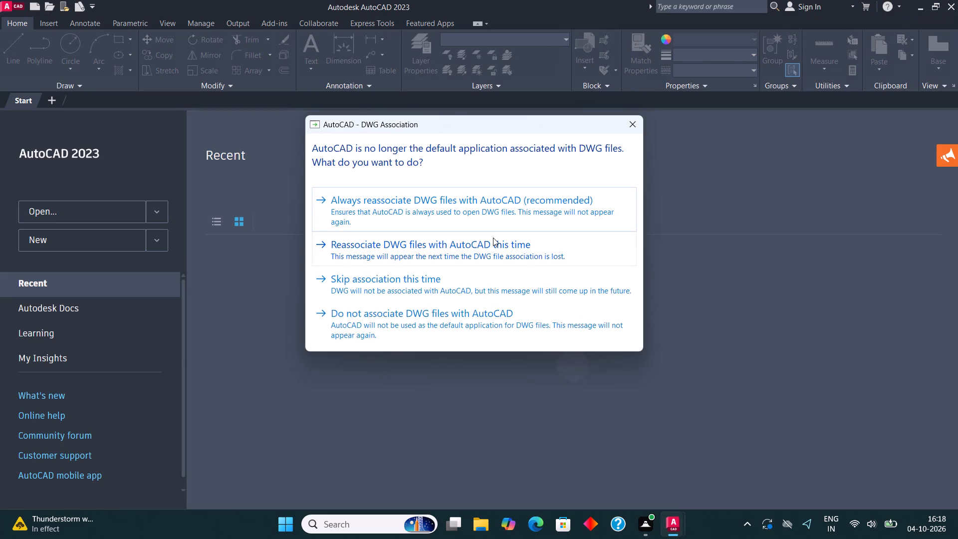
{"action": "left_click", "coordinate": [630, 122]}
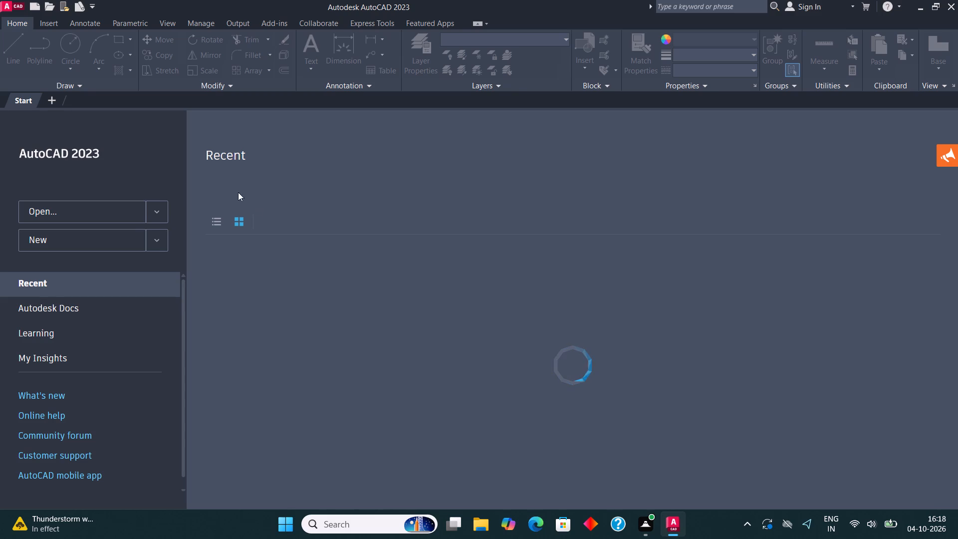
{"action": "left_click", "coordinate": [128, 231]}
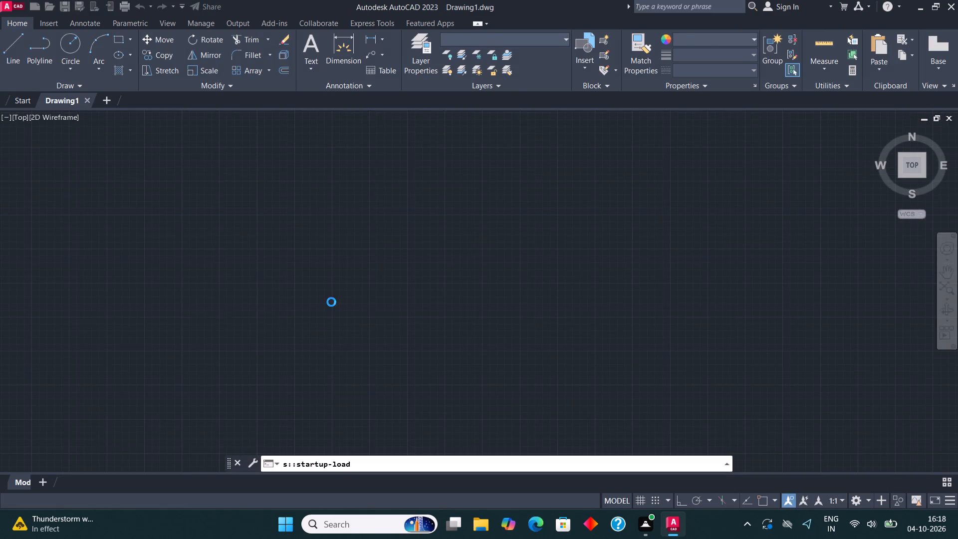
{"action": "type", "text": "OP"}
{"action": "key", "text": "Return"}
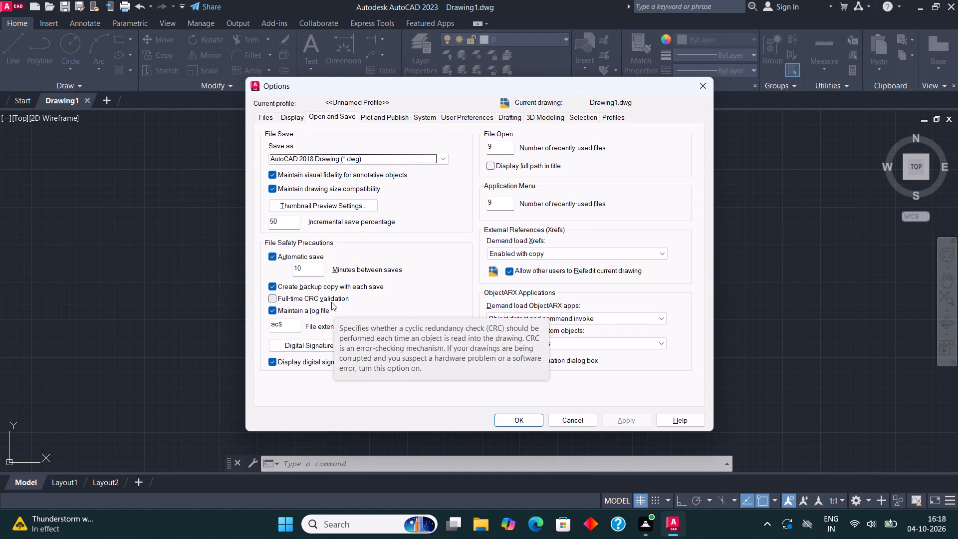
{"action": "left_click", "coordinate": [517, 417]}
Set the drawing units to Architectural length with 0'-0" precision and an insertion scale in inches.
{"action": "type", "text": "UN"}
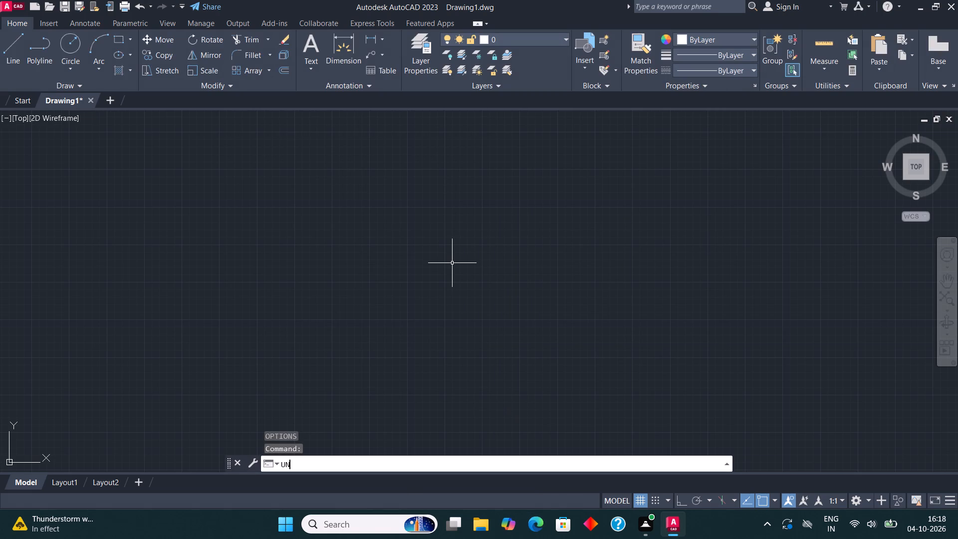
{"action": "key", "text": "Return"}
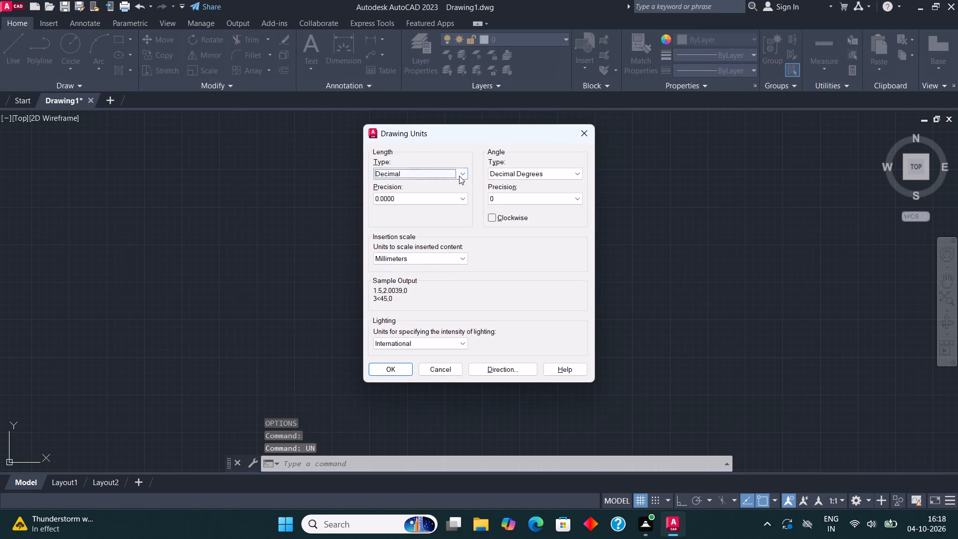
{"action": "left_click", "coordinate": [458, 173]}
{"action": "left_click", "coordinate": [433, 186]}
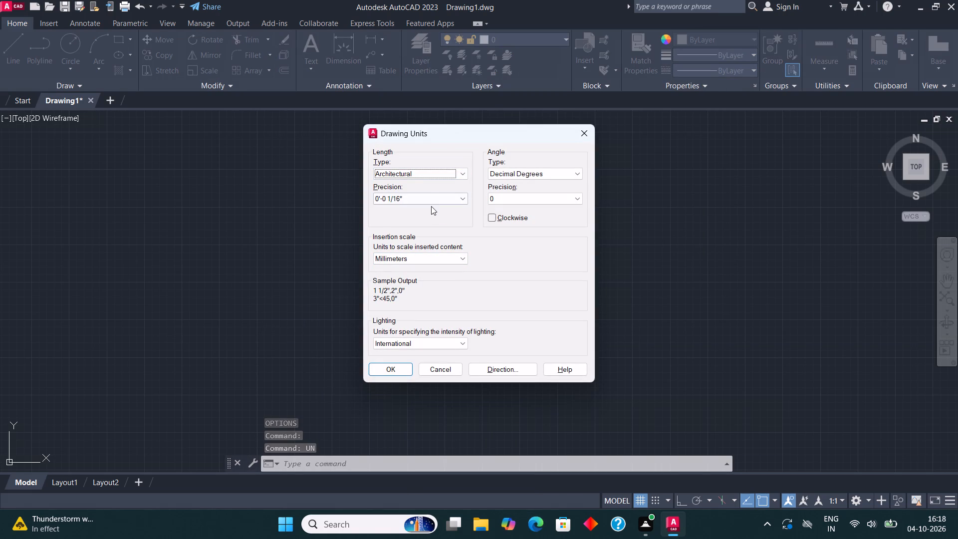
{"action": "left_click", "coordinate": [431, 196]}
{"action": "left_click", "coordinate": [418, 206]}
{"action": "left_click", "coordinate": [409, 254]}
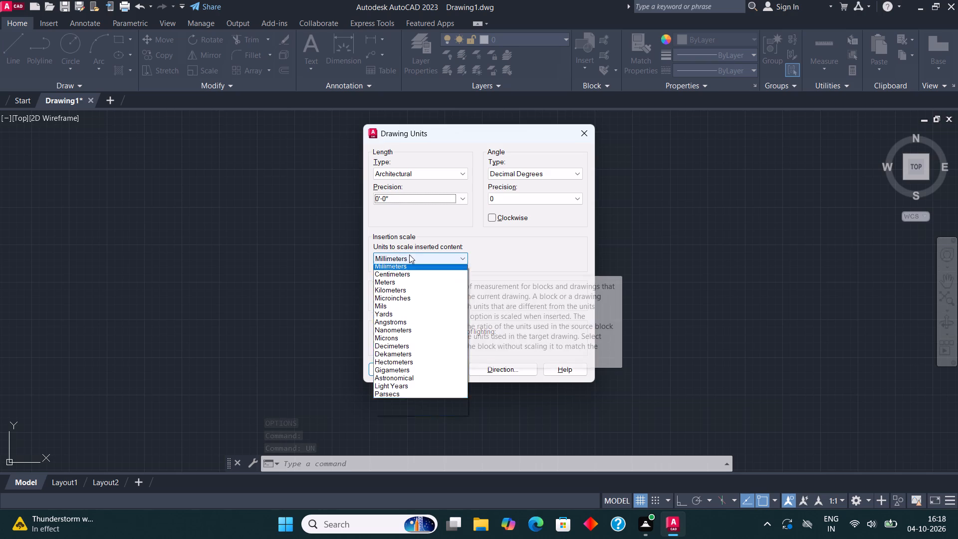
{"action": "left_click", "coordinate": [398, 277]}
{"action": "left_click", "coordinate": [397, 371]}
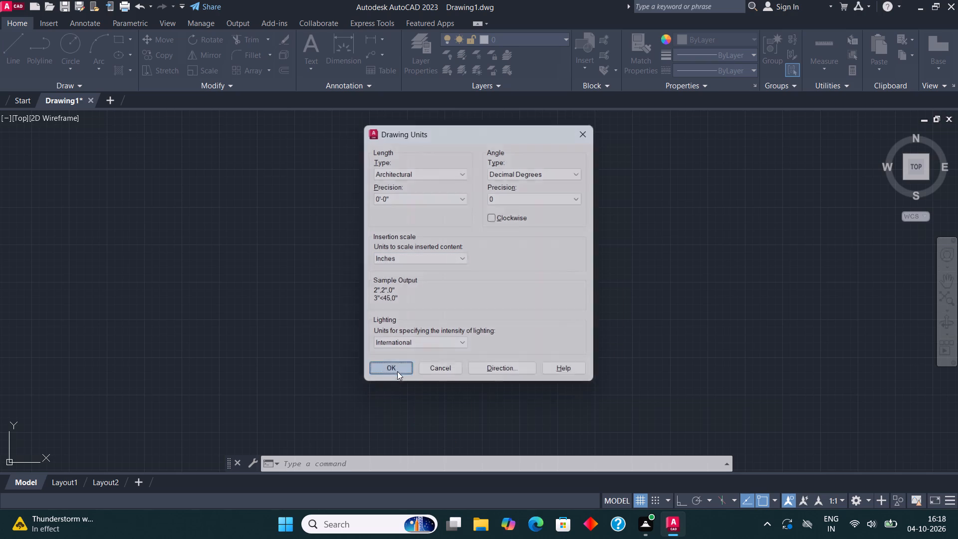
Modify the ISO-25 dimension style's primary units to Architectural format with 0'-0" precision.
{"action": "type", "text": "DIM"}
{"action": "left_click", "coordinate": [332, 360]}
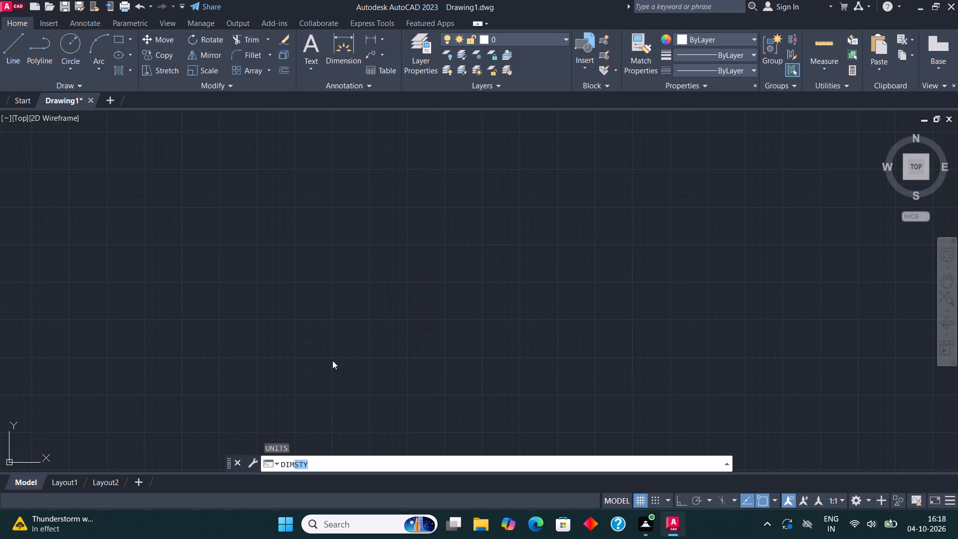
{"action": "left_click", "coordinate": [627, 231]}
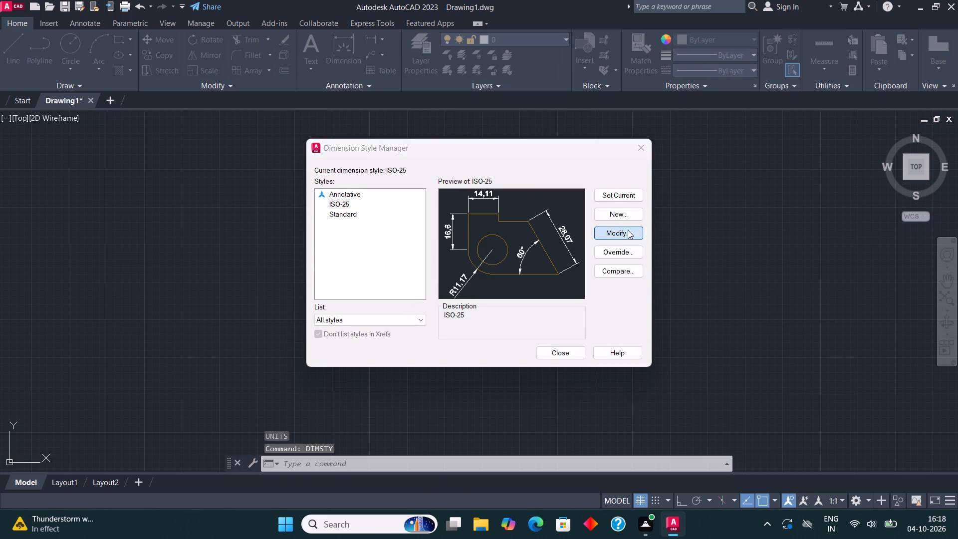
{"action": "left_click", "coordinate": [456, 121]}
{"action": "left_click", "coordinate": [449, 144]}
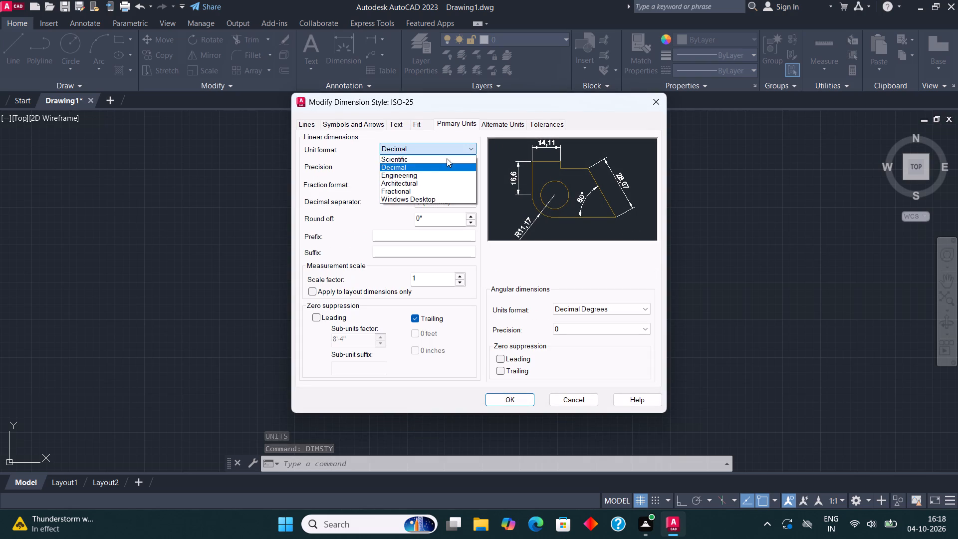
{"action": "left_click", "coordinate": [438, 182]}
{"action": "left_click", "coordinate": [436, 166]}
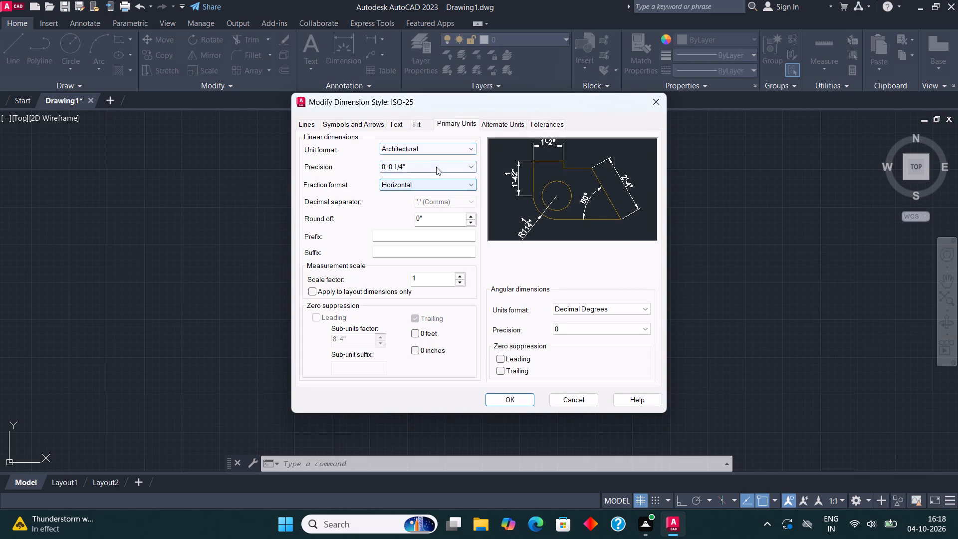
{"action": "left_click", "coordinate": [421, 172]}
{"action": "left_click", "coordinate": [431, 159]}
{"action": "left_click", "coordinate": [429, 173]}
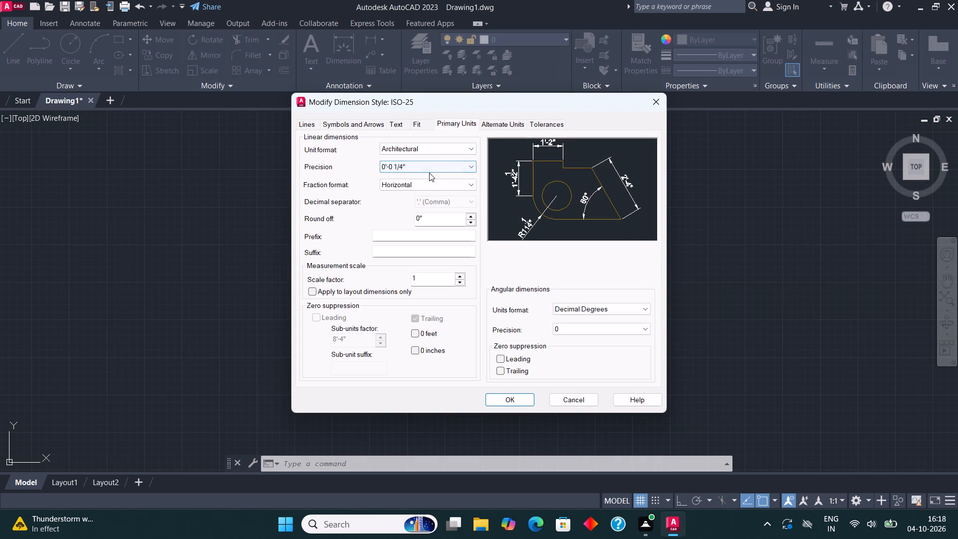
{"action": "left_click", "coordinate": [425, 163]}
{"action": "left_click", "coordinate": [412, 178]}
Set the ISO-25 dimension text height to 5" and make the style current.
{"action": "left_click", "coordinate": [398, 128]}
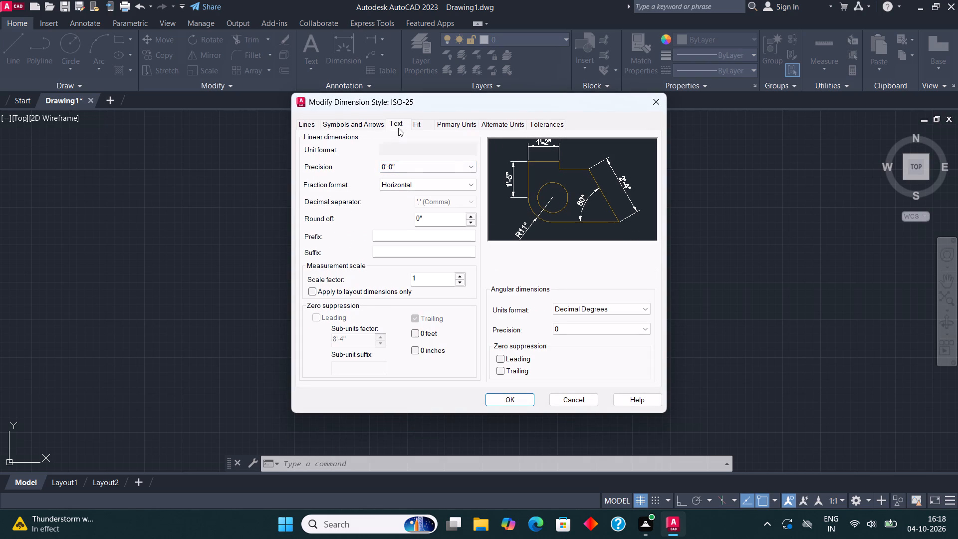
{"action": "left_click_drag", "start_coordinate": [458, 213], "coordinate": [413, 213]}
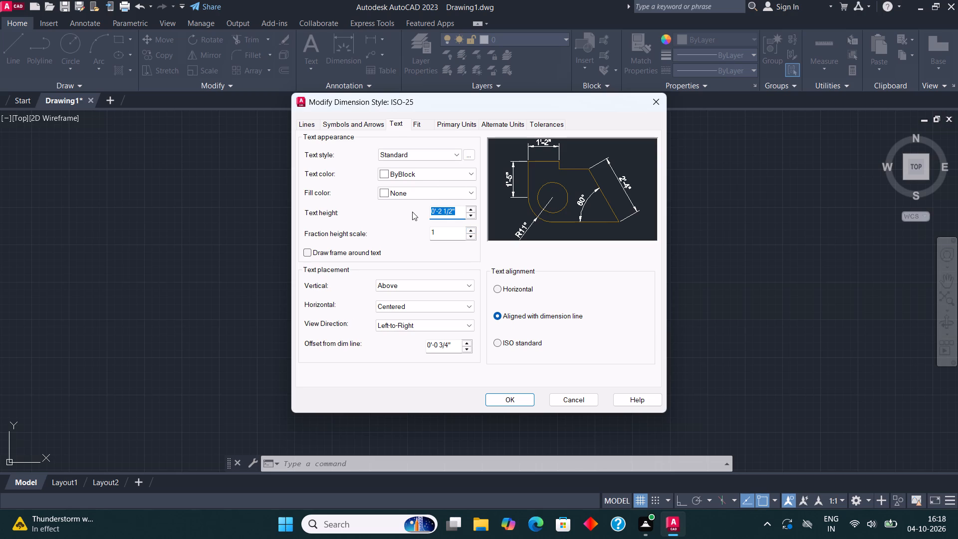
{"action": "type", "text": "5\""}
{"action": "left_click", "coordinate": [505, 389]}
{"action": "left_click", "coordinate": [508, 399]}
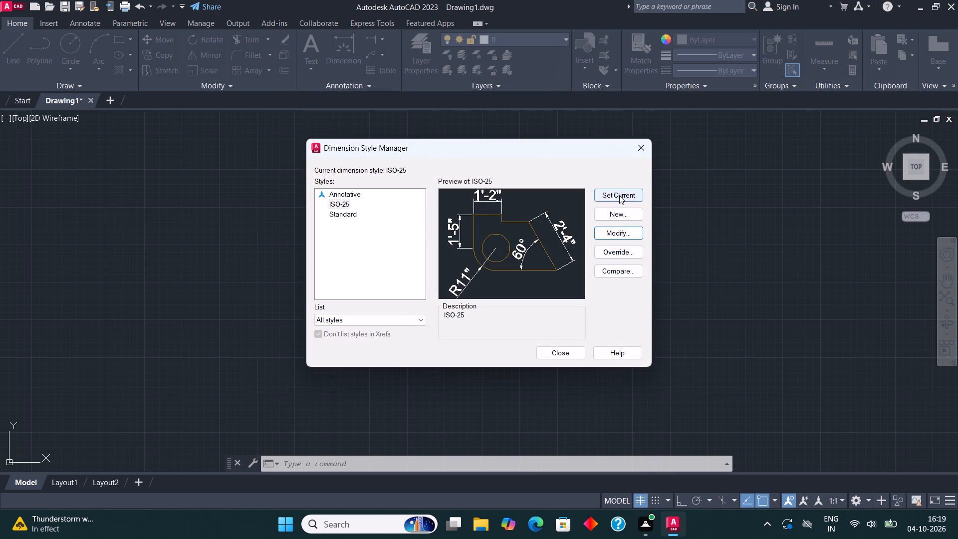
{"action": "left_click", "coordinate": [619, 195]}
{"action": "left_click", "coordinate": [562, 352]}
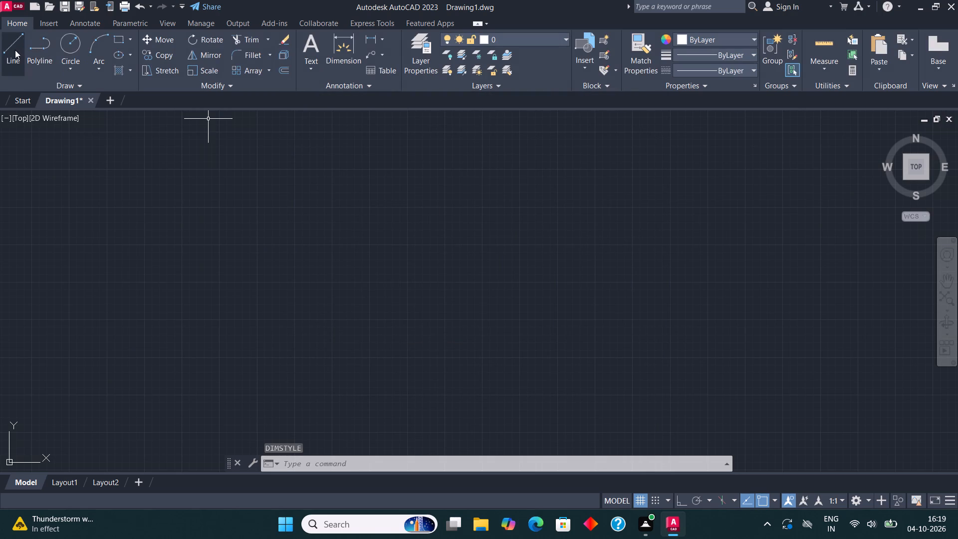
Draw the closed rectangular house outline with orthogonal lines, 25' wide and 48'6" long.
{"action": "left_click", "coordinate": [14, 49]}
{"action": "key", "text": "F8"}
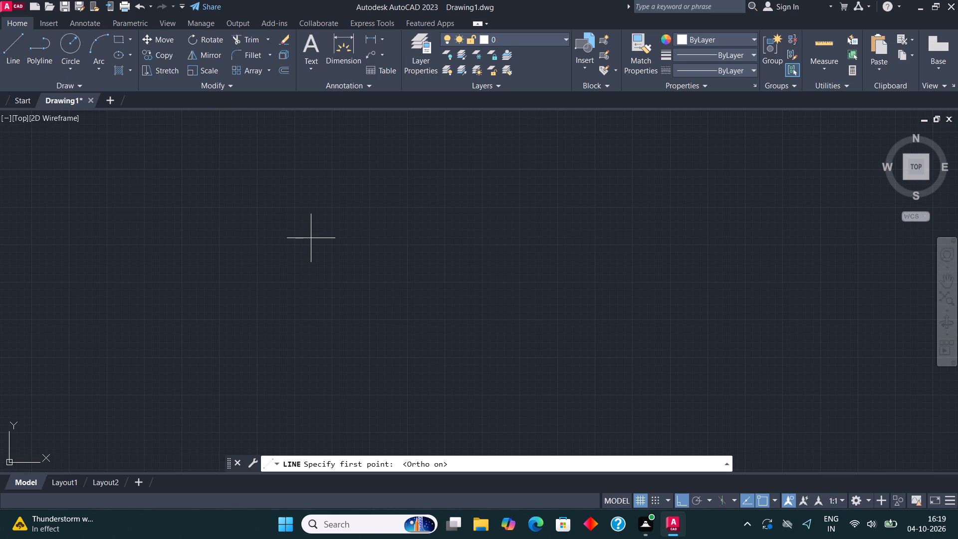
{"action": "left_click", "coordinate": [311, 238]}
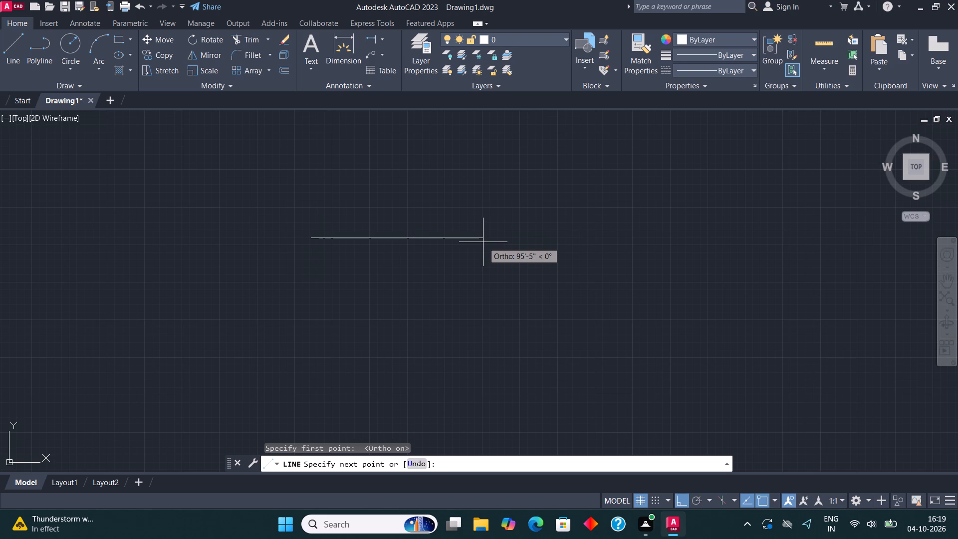
{"action": "type", "text": "25'"}
{"action": "key", "text": "Return"}
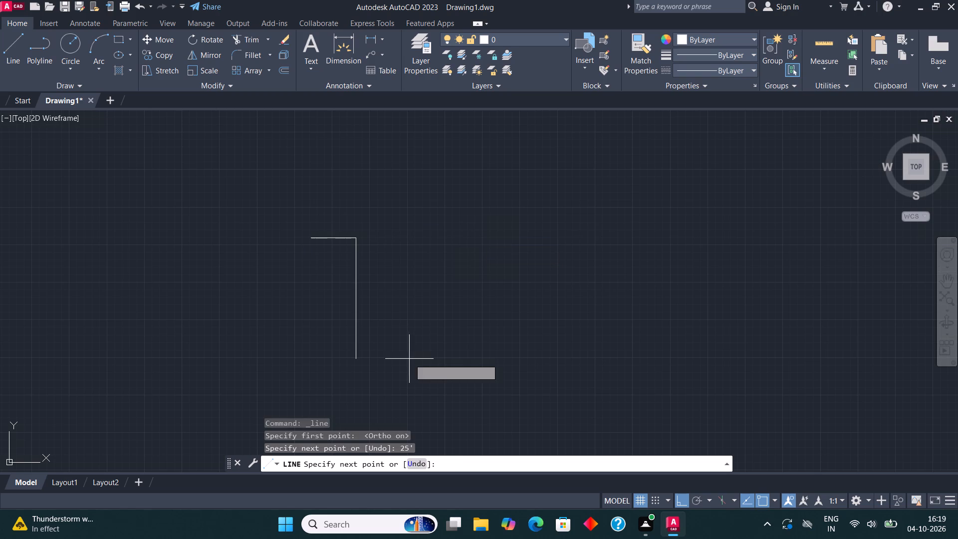
{"action": "scroll", "coordinate": [368, 359], "scroll_direction": "down", "scroll_amount": 2}
{"action": "middle_click_drag", "start_coordinate": [414, 339], "coordinate": [460, 308]}
{"action": "scroll", "coordinate": [435, 292], "scroll_direction": "up", "scroll_amount": 3}
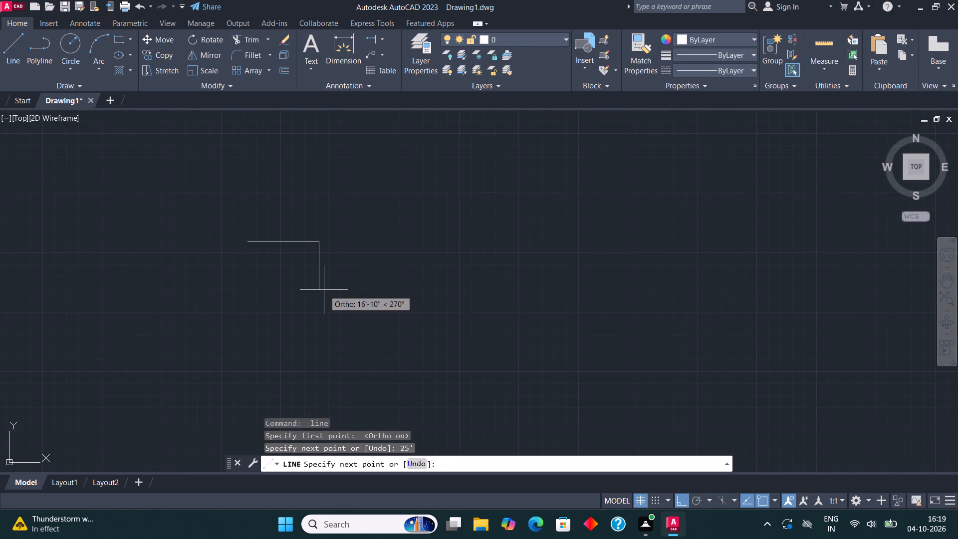
{"action": "type", "text": "48'6\""}
{"action": "key", "text": "Return"}
{"action": "scroll", "coordinate": [323, 295], "scroll_direction": "down", "scroll_amount": 2}
{"action": "scroll", "coordinate": [287, 329], "scroll_direction": "up", "scroll_amount": 3}
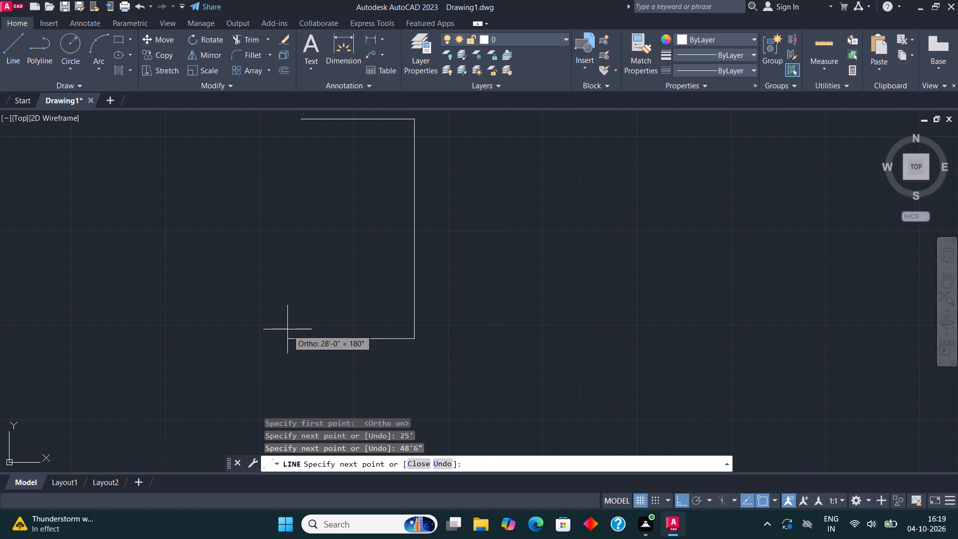
{"action": "type", "text": "25'"}
{"action": "key", "text": "Return"}
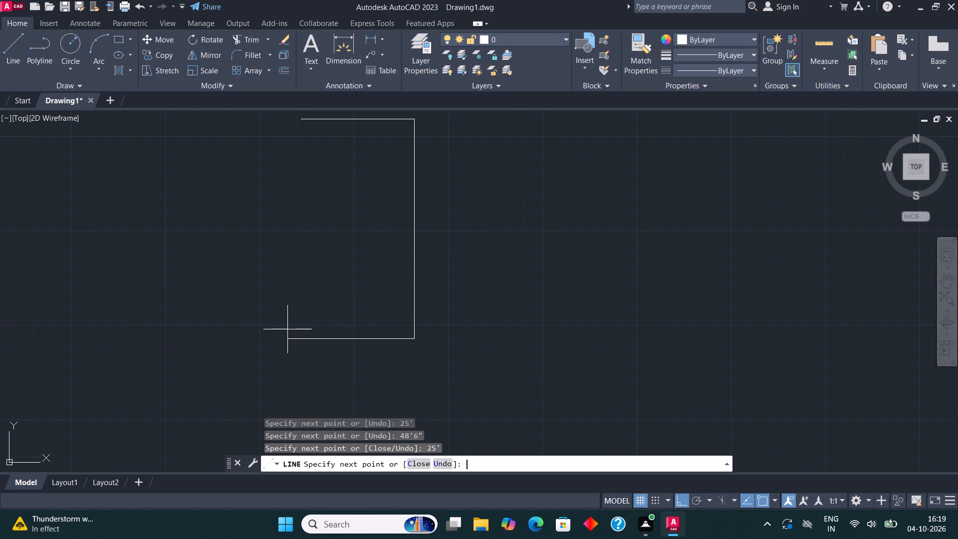
{"action": "scroll", "coordinate": [288, 329], "scroll_direction": "down", "scroll_amount": 1}
{"action": "left_click", "coordinate": [295, 200]}
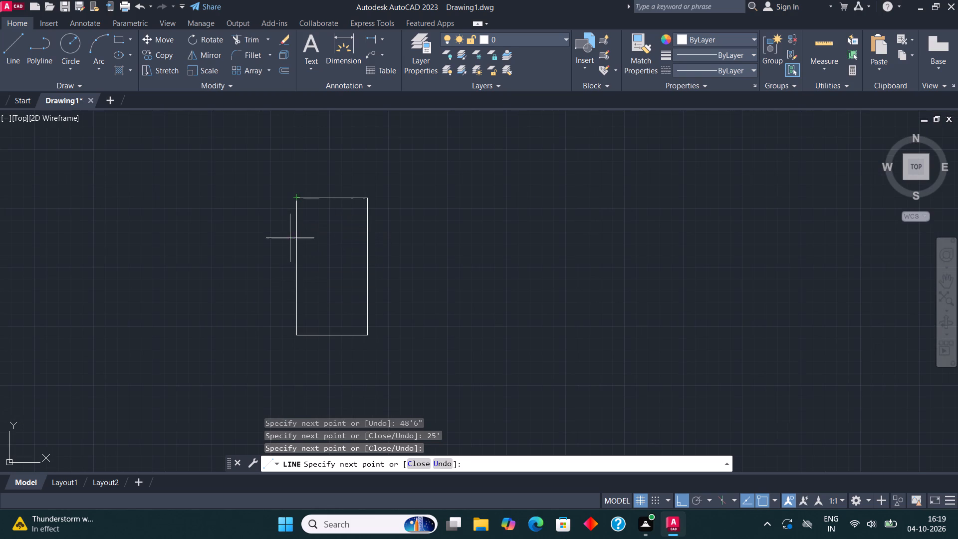
{"action": "middle_click_drag", "start_coordinate": [305, 240], "coordinate": [419, 245]}
{"action": "key", "text": "Escape"}
Trace a single rectangle over the line outline, from its upper-left corner to its lower-right corner.
{"action": "scroll", "coordinate": [477, 329], "scroll_direction": "up", "scroll_amount": 1}
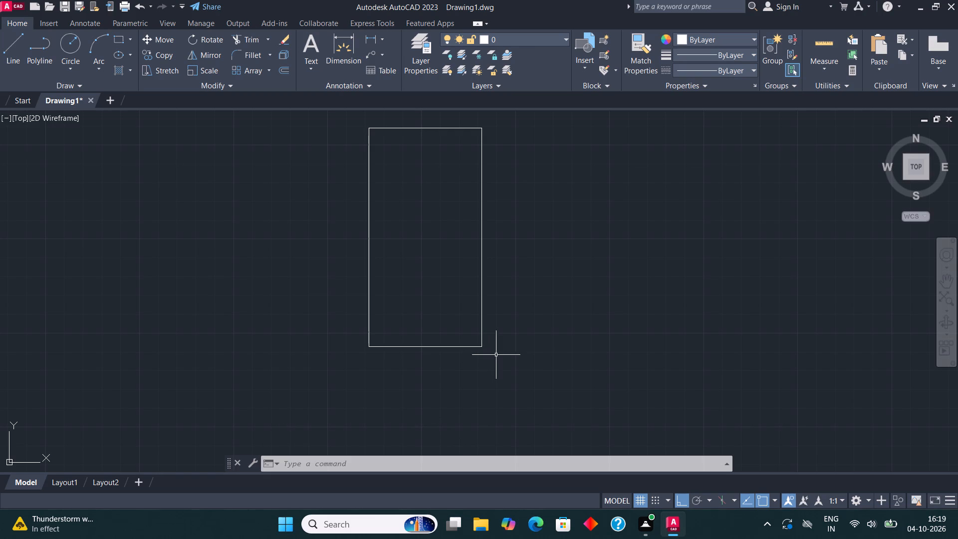
{"action": "left_click_drag", "start_coordinate": [507, 374], "coordinate": [498, 365]}
{"action": "left_click", "coordinate": [514, 285]}
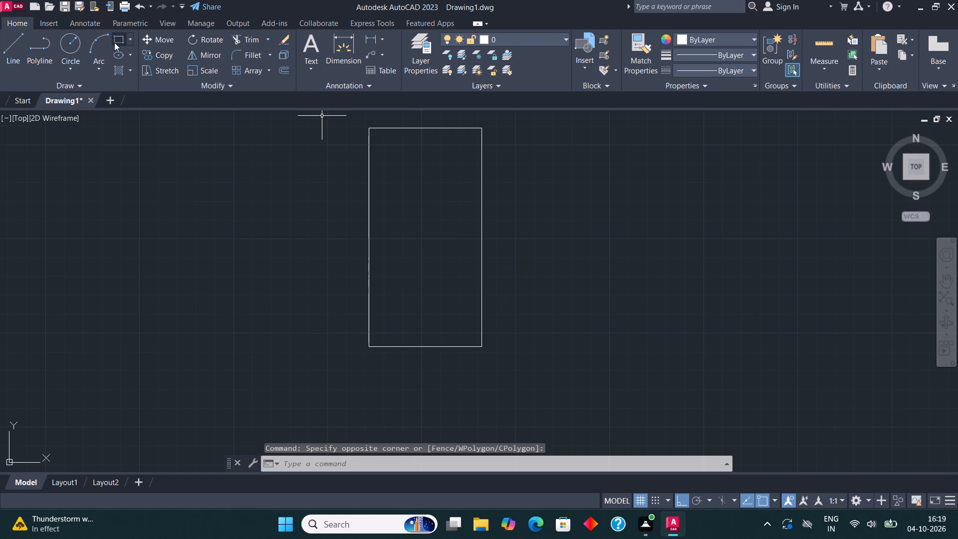
{"action": "left_click", "coordinate": [117, 38]}
{"action": "left_click", "coordinate": [371, 130]}
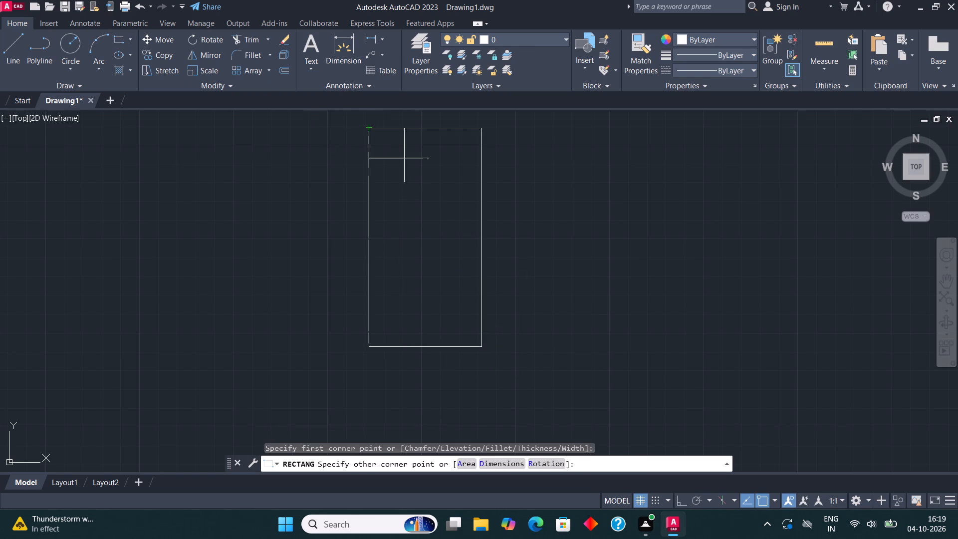
{"action": "left_click", "coordinate": [478, 345]}
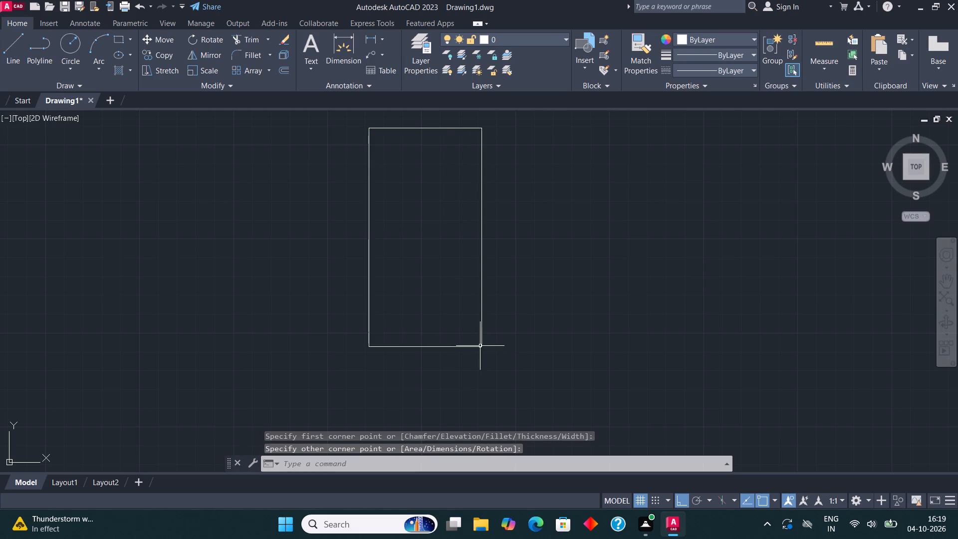
{"action": "key", "text": "Escape"}
Offset the outline rectangle 9" inward to form the exterior wall thickness.
{"action": "left_click_drag", "start_coordinate": [499, 352], "coordinate": [476, 329]}
{"action": "left_click", "coordinate": [430, 294]}
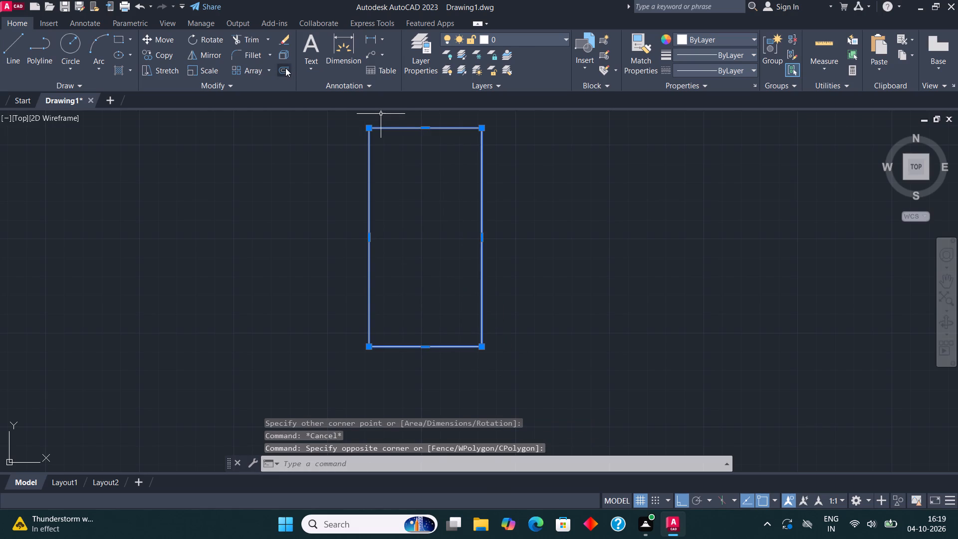
{"action": "left_click", "coordinate": [285, 68]}
{"action": "left_click", "coordinate": [397, 127]}
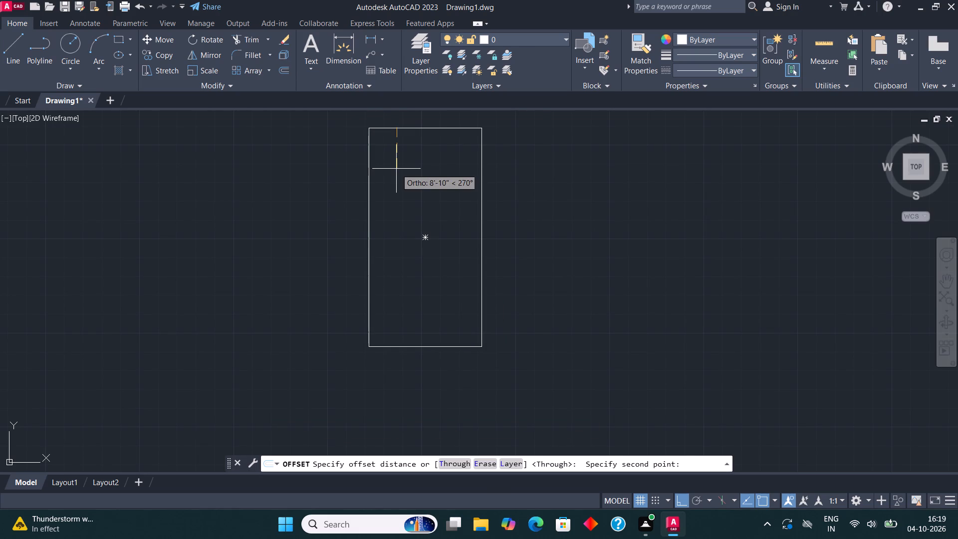
{"action": "type", "text": "9\""}
{"action": "key", "text": "Return"}
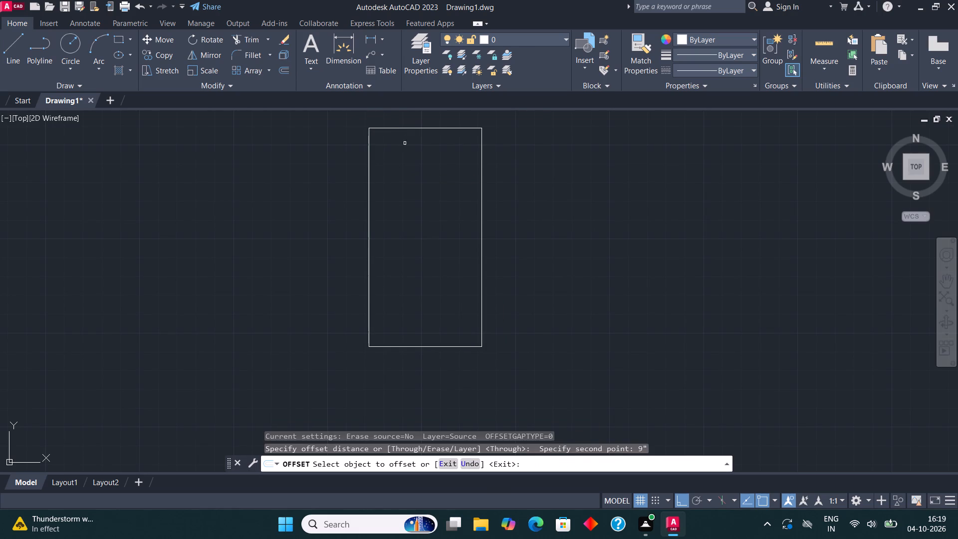
{"action": "left_click", "coordinate": [413, 131]}
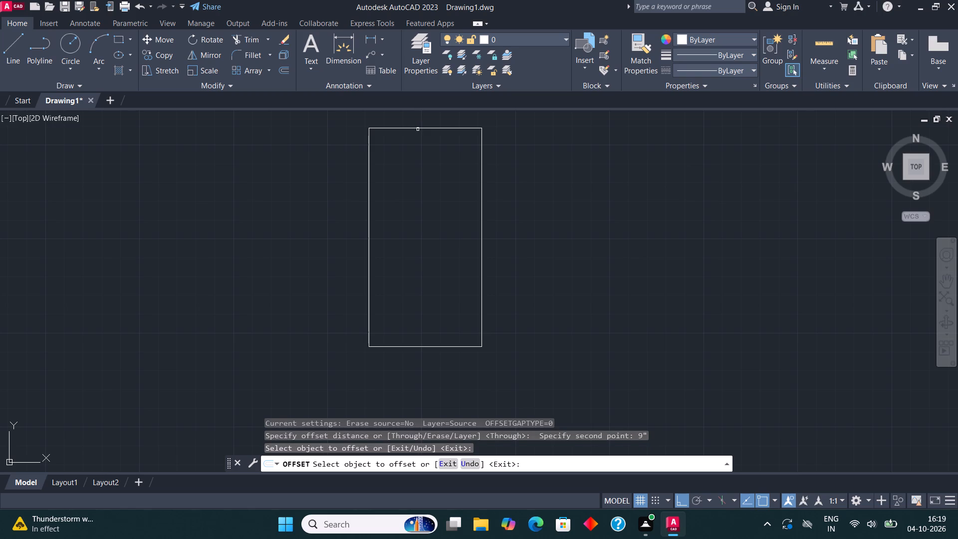
{"action": "left_click", "coordinate": [418, 129]}
{"action": "left_click", "coordinate": [419, 160]}
{"action": "middle_click_drag", "start_coordinate": [405, 223], "coordinate": [440, 457]}
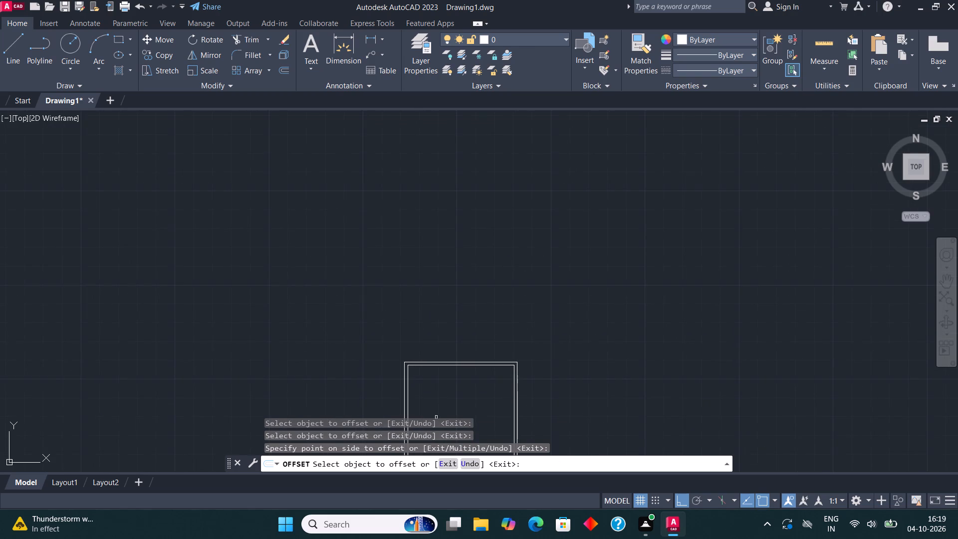
Draw three connected lines from the inner outline's upper-left corner, 9' across, 4' down and 9' back, enclosing the first room.
{"action": "middle_click_drag", "start_coordinate": [426, 342], "coordinate": [426, 260]}
{"action": "key", "text": "Escape"}
{"action": "scroll", "coordinate": [427, 289], "scroll_direction": "up", "scroll_amount": 3}
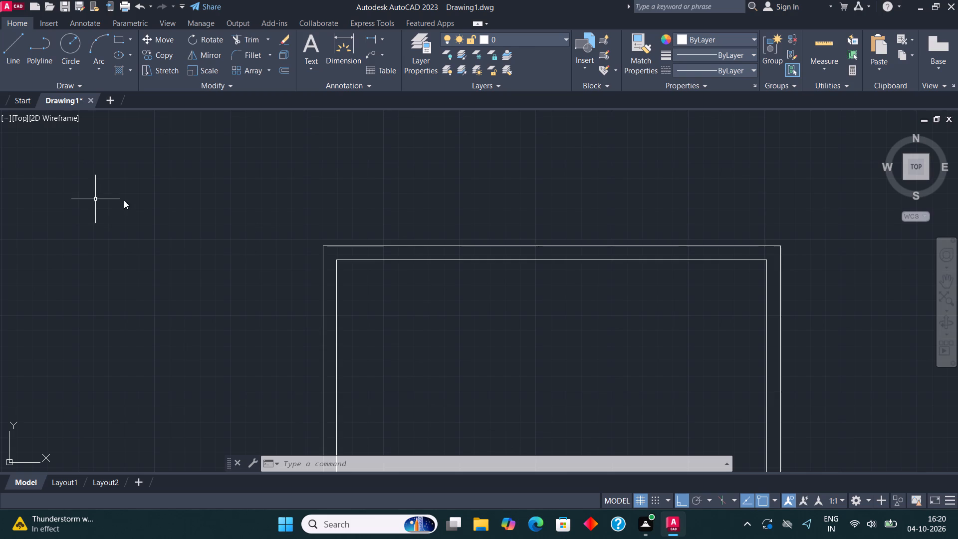
{"action": "left_click", "coordinate": [11, 36]}
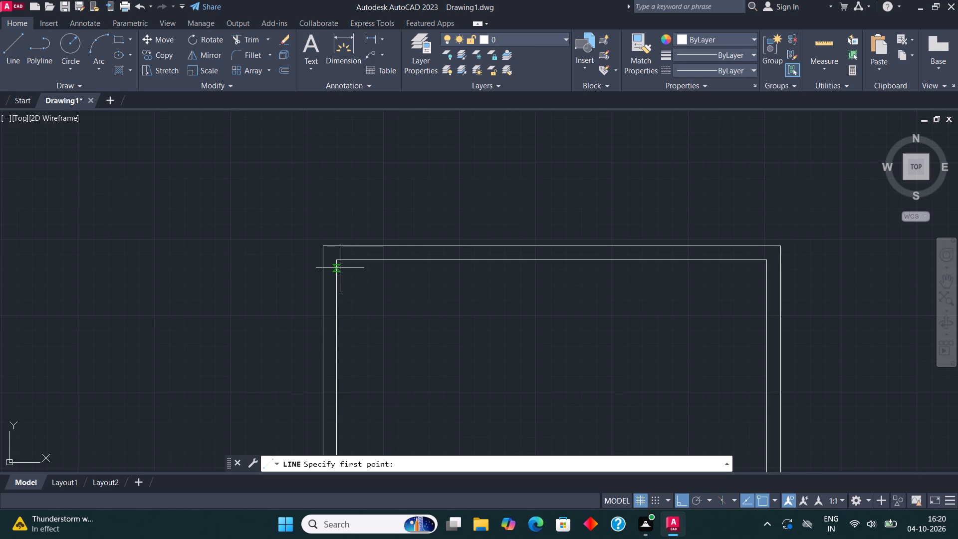
{"action": "left_click", "coordinate": [335, 259]}
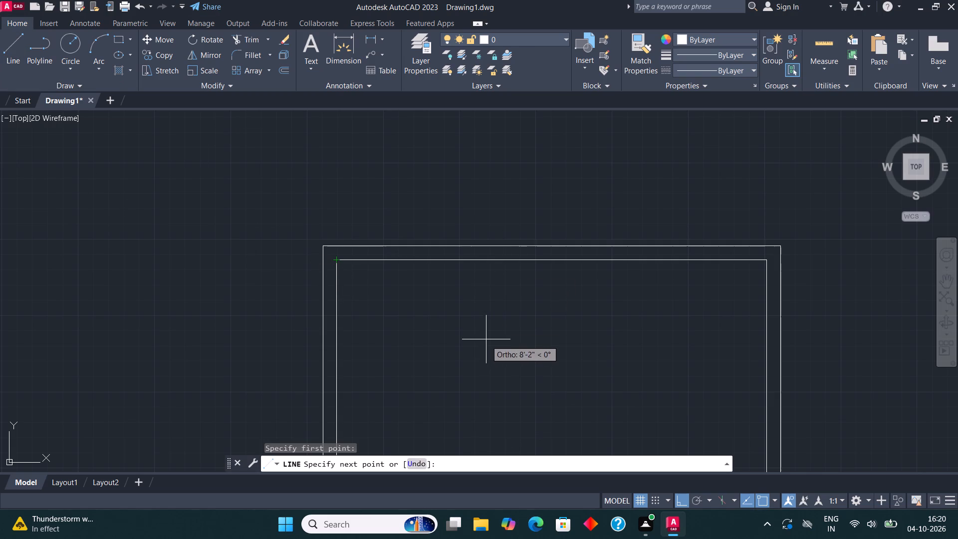
{"action": "type", "text": "9'"}
{"action": "key", "text": "Return"}
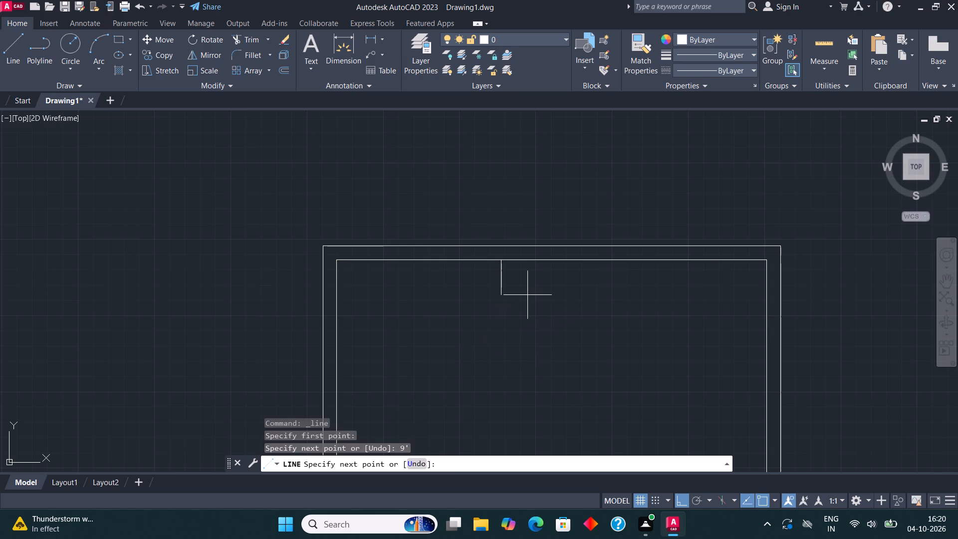
{"action": "type", "text": "4'"}
{"action": "key", "text": "Return"}
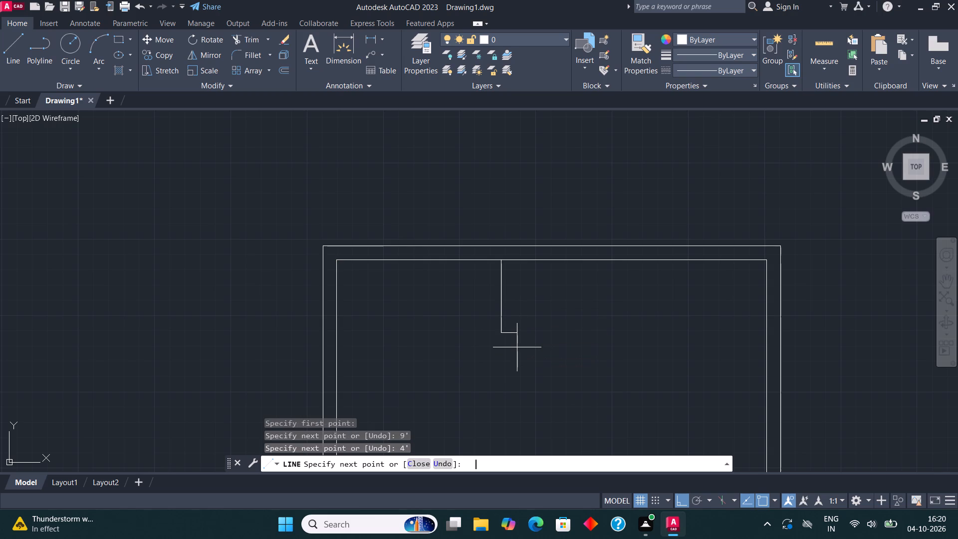
{"action": "type", "text": "9'"}
{"action": "key", "text": "Return"}
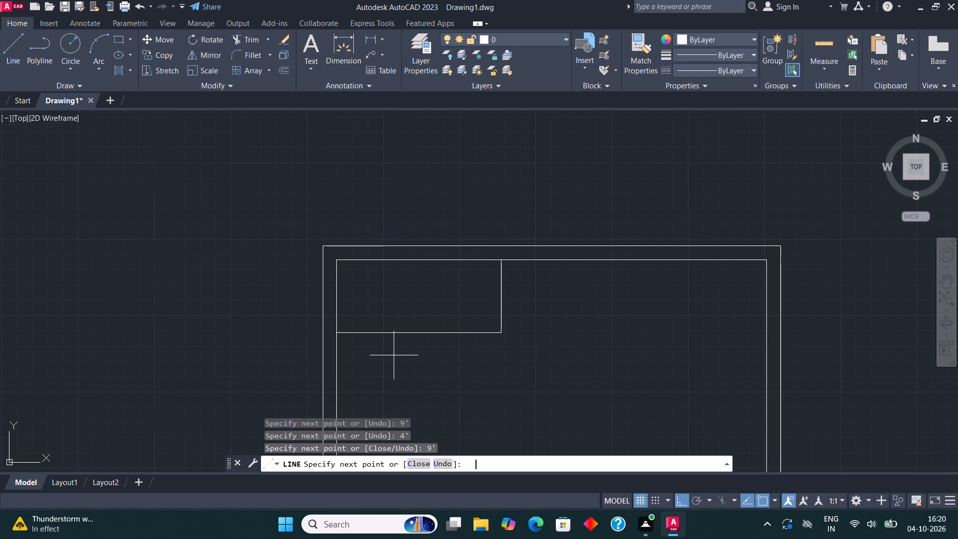
{"action": "key", "text": "Escape"}
Offset the 9' by 4' room's vertical and horizontal lines 4.5" outward to form its partition walls.
{"action": "middle_click_drag", "start_coordinate": [469, 327], "coordinate": [458, 277]}
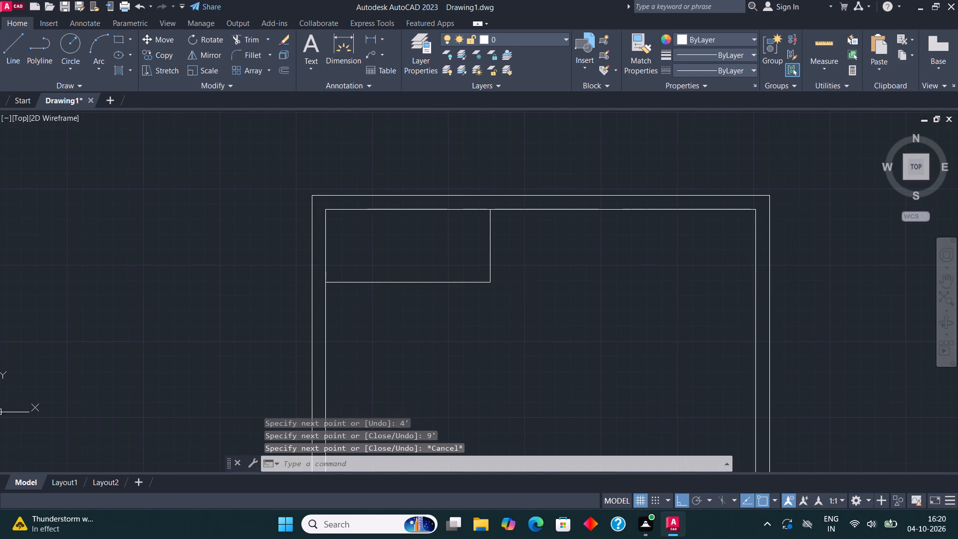
{"action": "left_click_drag", "start_coordinate": [503, 289], "coordinate": [497, 284]}
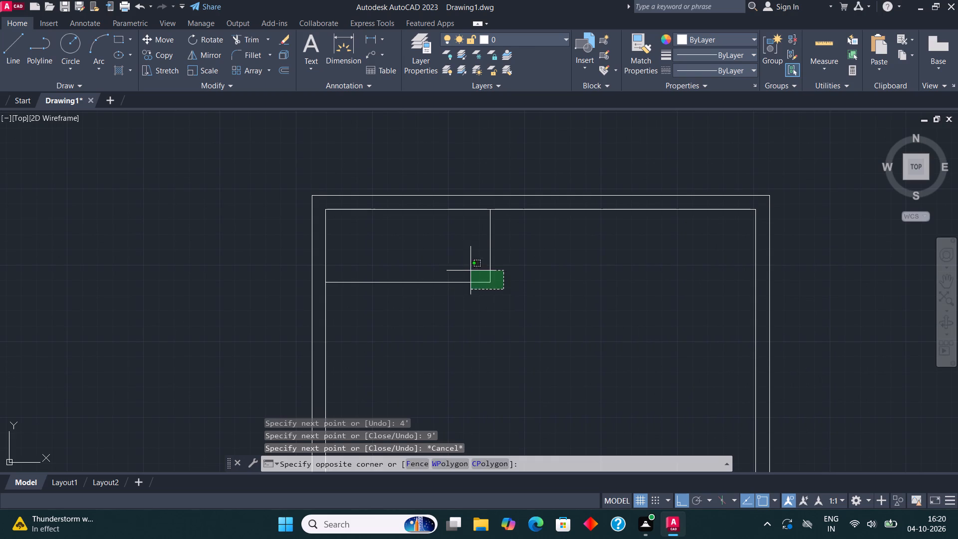
{"action": "left_click", "coordinate": [469, 269]}
{"action": "left_click", "coordinate": [288, 68]}
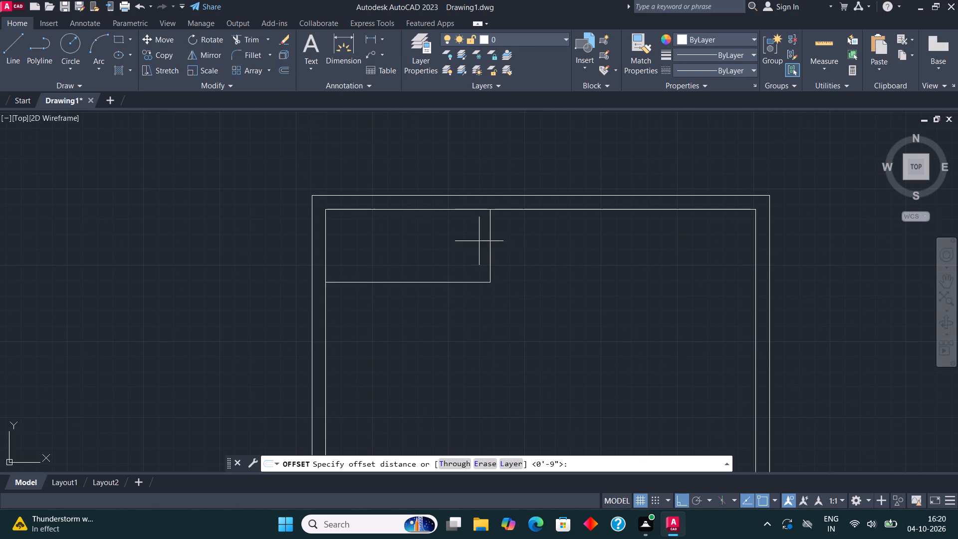
{"action": "left_click", "coordinate": [487, 250]}
{"action": "type", "text": "4.5\""}
{"action": "key", "text": "Return"}
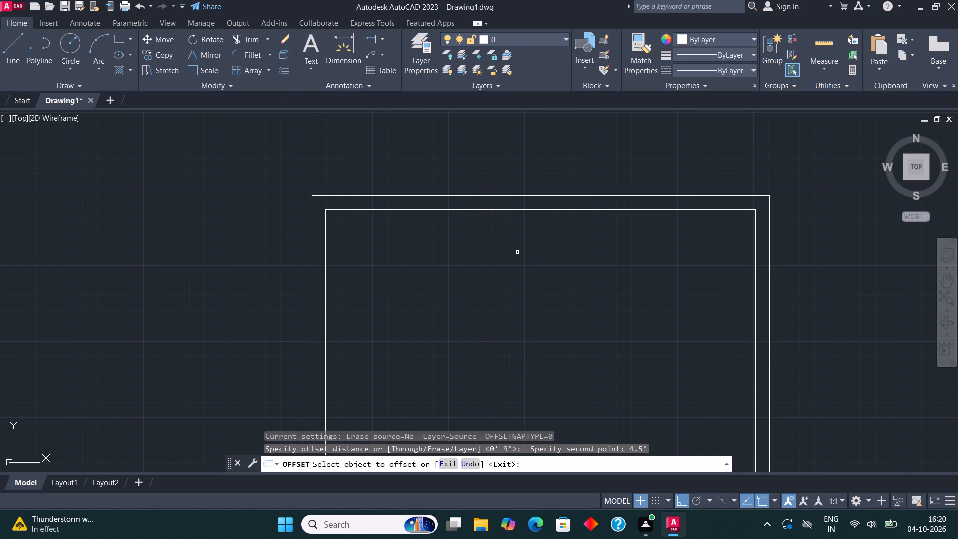
{"action": "left_click", "coordinate": [490, 241]}
{"action": "left_click", "coordinate": [527, 246]}
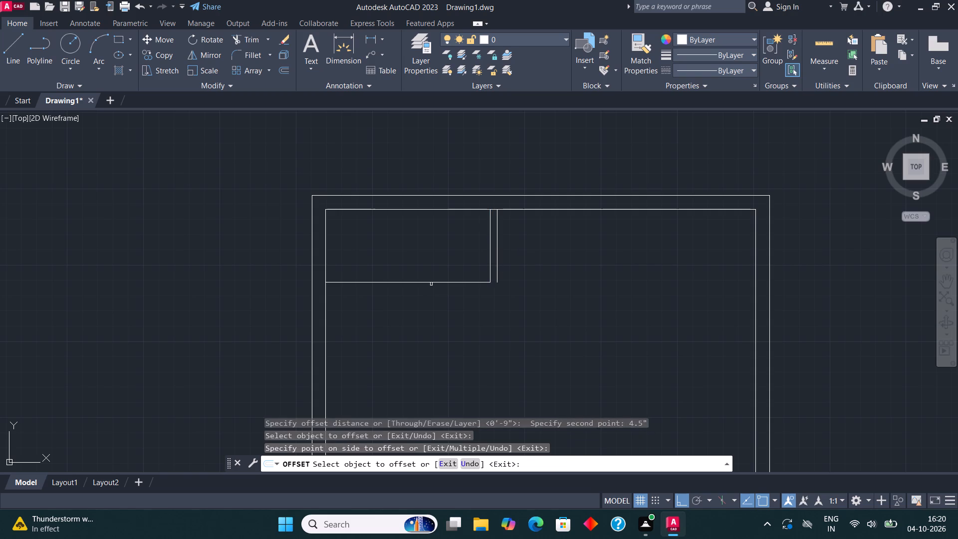
{"action": "left_click", "coordinate": [432, 282]}
{"action": "left_click", "coordinate": [430, 308]}
Fillet the two outer partition lines so they meet at the small room's lower-right corner.
{"action": "left_click", "coordinate": [254, 56]}
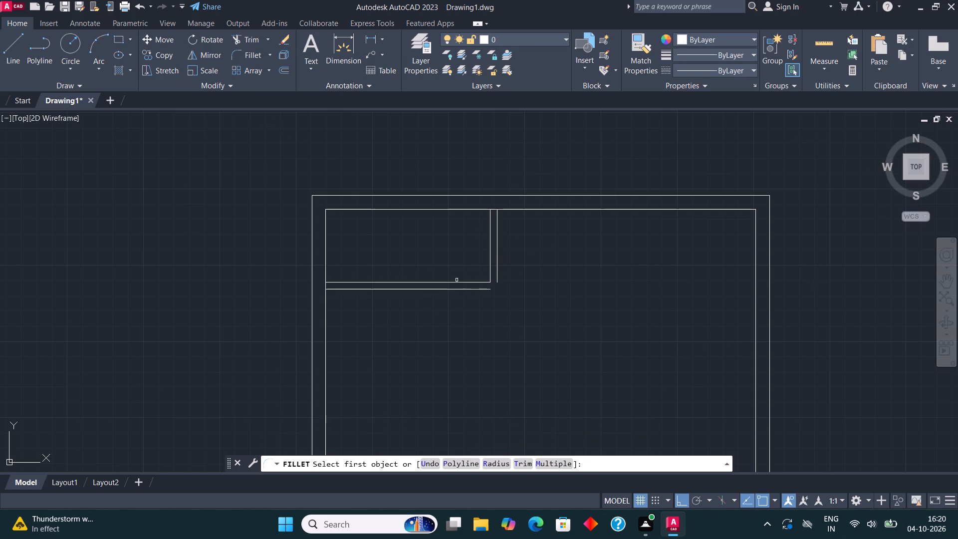
{"action": "left_click", "coordinate": [453, 290]}
{"action": "left_click", "coordinate": [496, 272]}
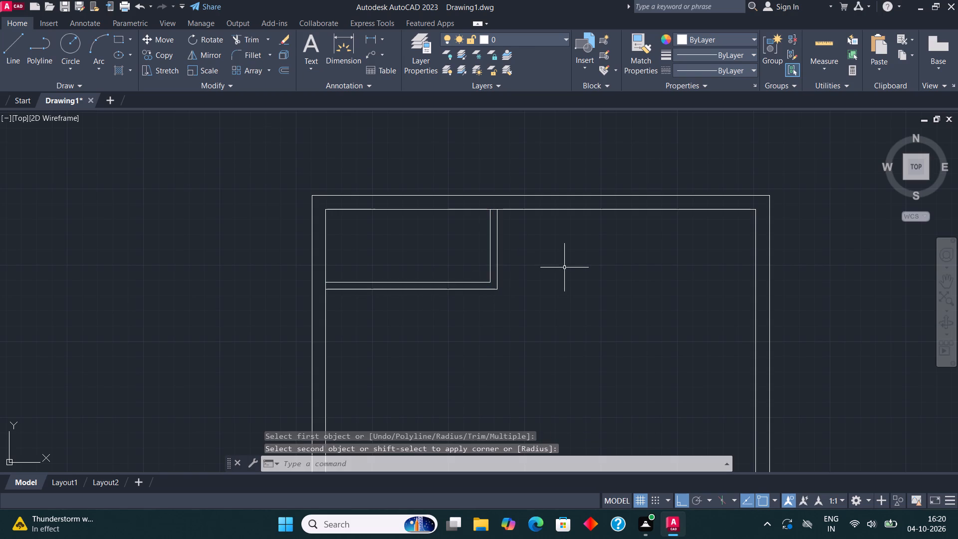
Draw a 13' line along the top wall's inner face, starting at the vertical partition's outer face.
{"action": "middle_click_drag", "start_coordinate": [561, 267], "coordinate": [492, 274]}
{"action": "left_click", "coordinate": [5, 50]}
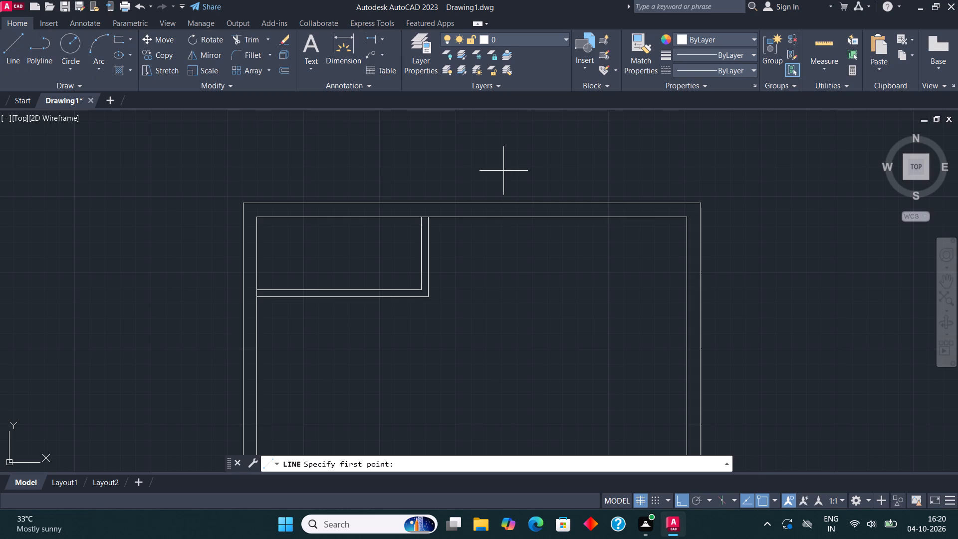
{"action": "left_click", "coordinate": [430, 218]}
{"action": "type", "text": "13'"}
{"action": "key", "text": "Return"}
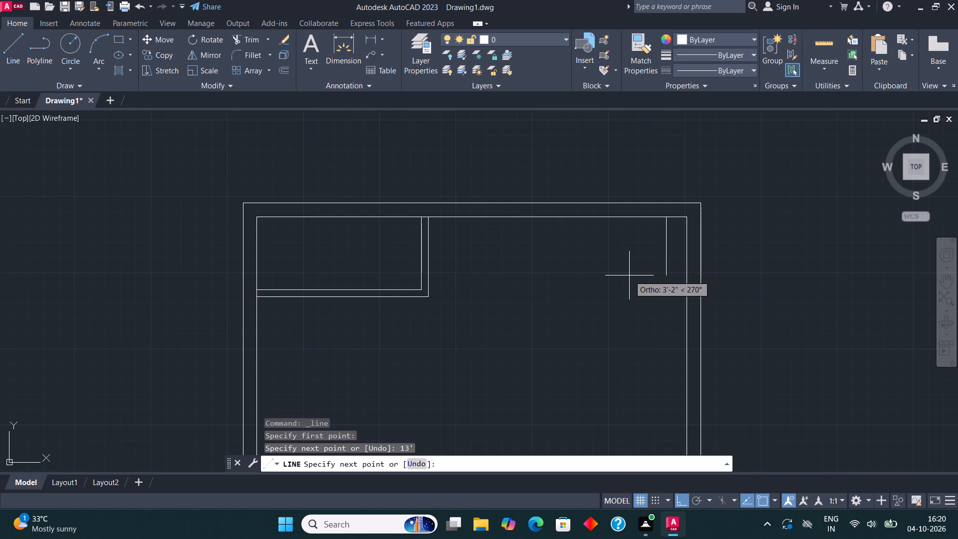
{"action": "key", "text": "Escape"}
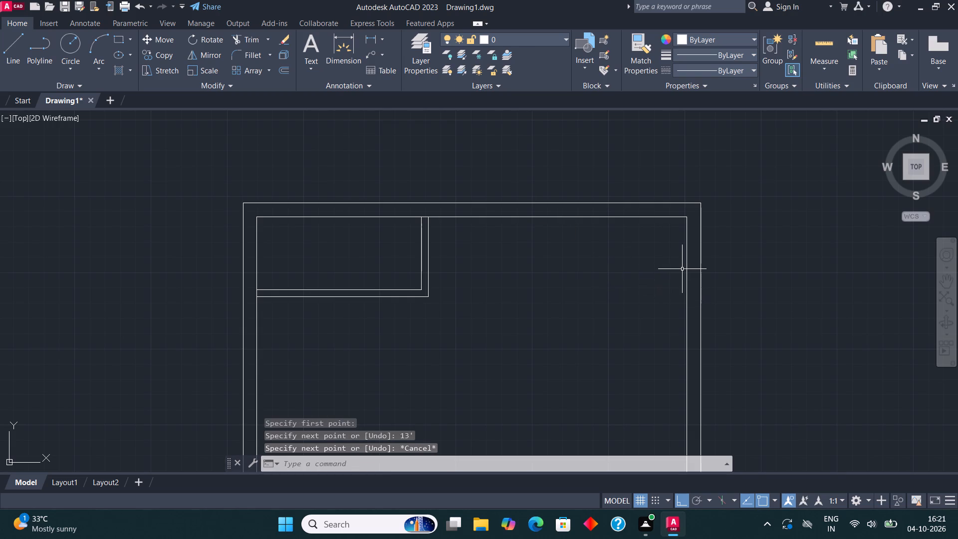
Extend both faces of the horizontal partition with lines from the small room's corners across to the right wall's inner face.
{"action": "left_click", "coordinate": [6, 53]}
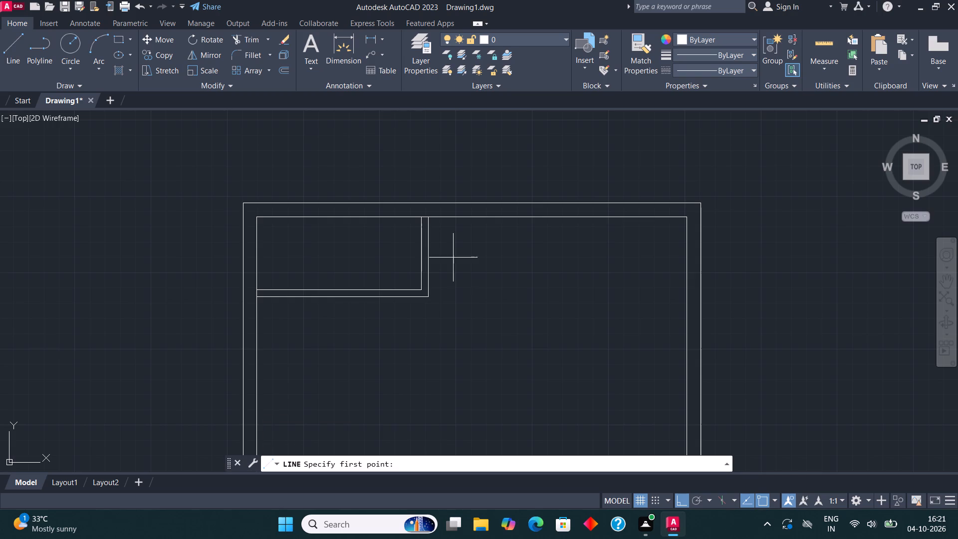
{"action": "left_click", "coordinate": [434, 292]}
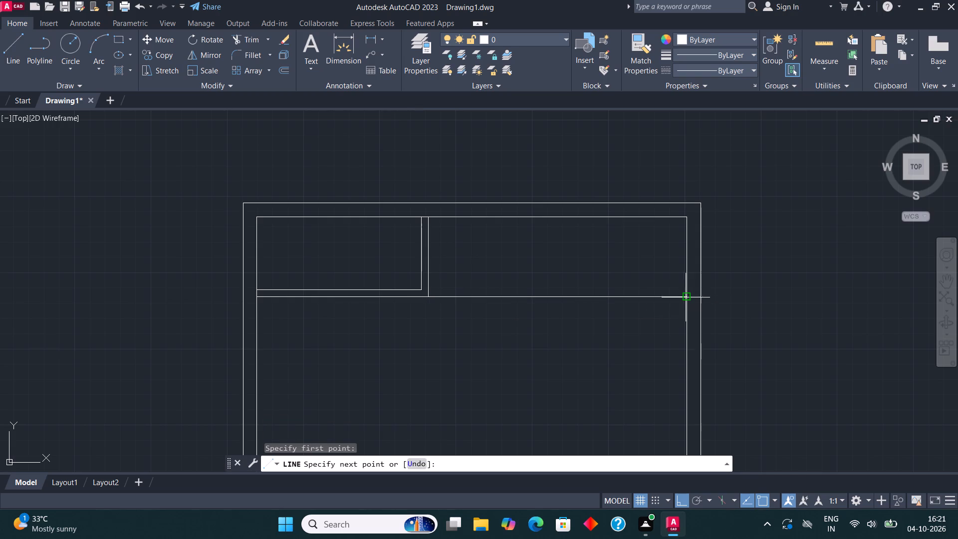
{"action": "left_click", "coordinate": [686, 297]}
{"action": "left_click", "coordinate": [2, 40]}
{"action": "left_click", "coordinate": [6, 41]}
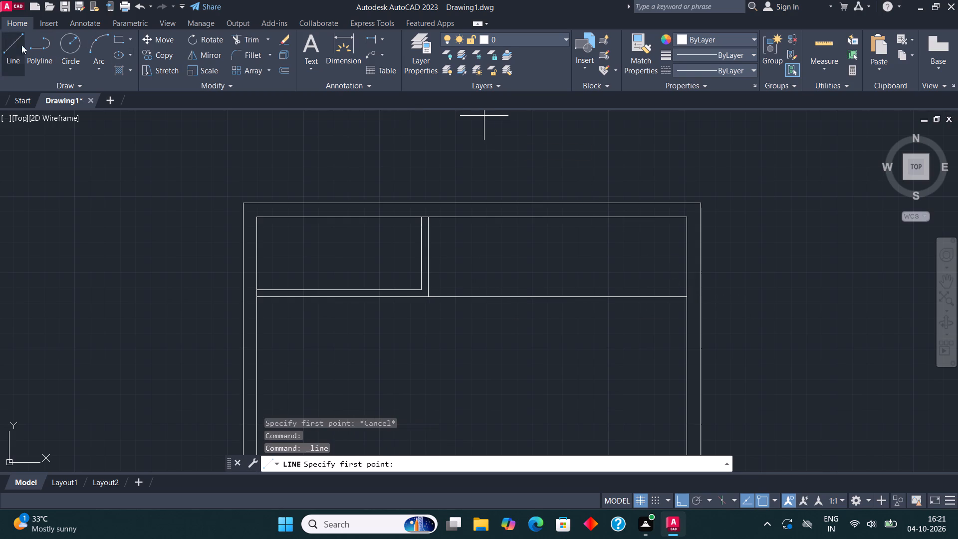
{"action": "scroll", "coordinate": [459, 237], "scroll_direction": "up", "scroll_amount": 1}
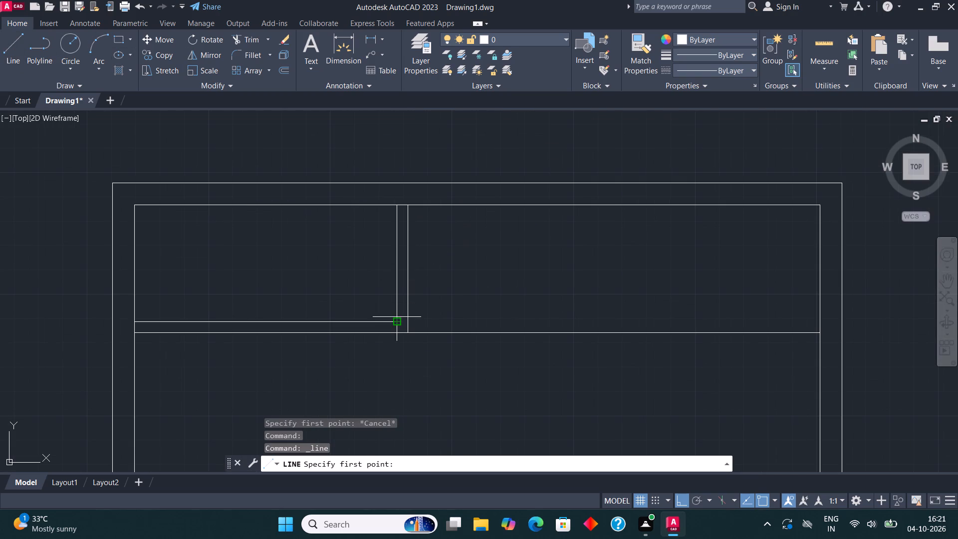
{"action": "left_click", "coordinate": [397, 316]}
{"action": "left_click", "coordinate": [821, 321]}
{"action": "scroll", "coordinate": [821, 303], "scroll_direction": "down", "scroll_amount": 1}
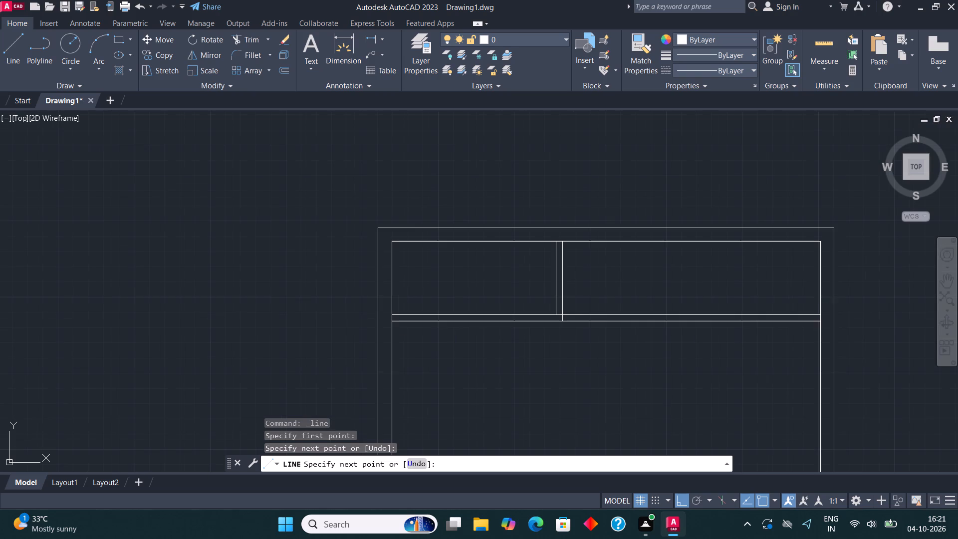
{"action": "key", "text": "Escape"}
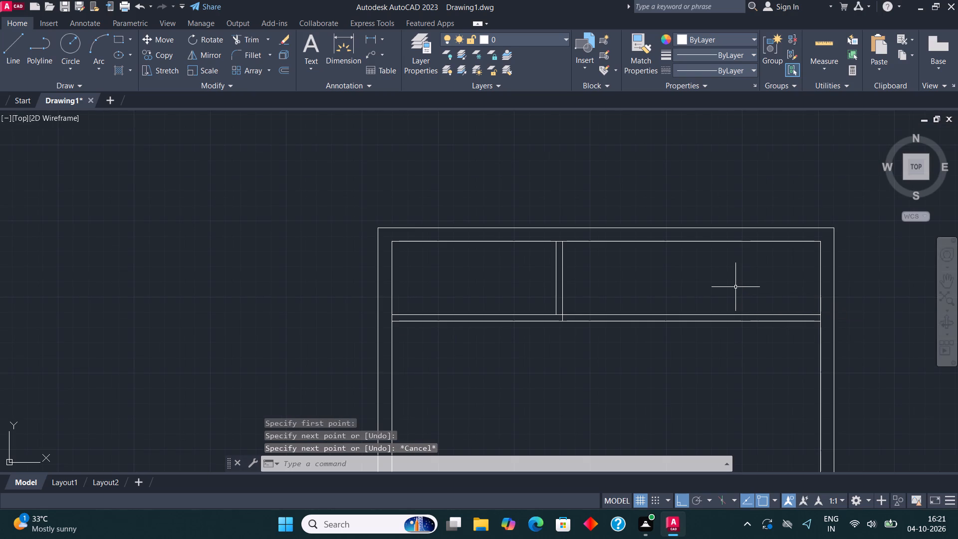
Draw the room below the horizontal partition from the left inner wall, with lines 10' down, 13'5" across and 10' back up.
{"action": "middle_click_drag", "start_coordinate": [485, 295], "coordinate": [482, 233]}
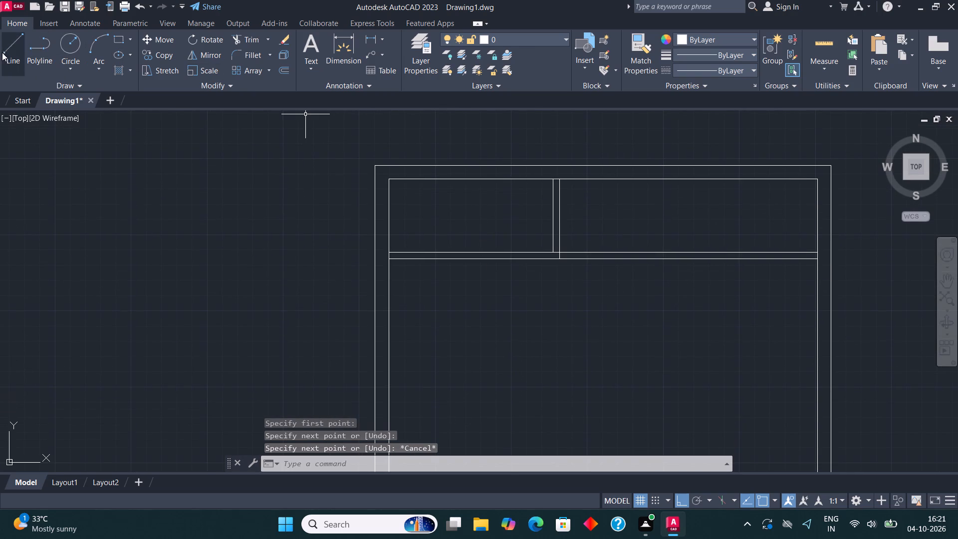
{"action": "left_click", "coordinate": [9, 40]}
{"action": "left_click", "coordinate": [388, 257]}
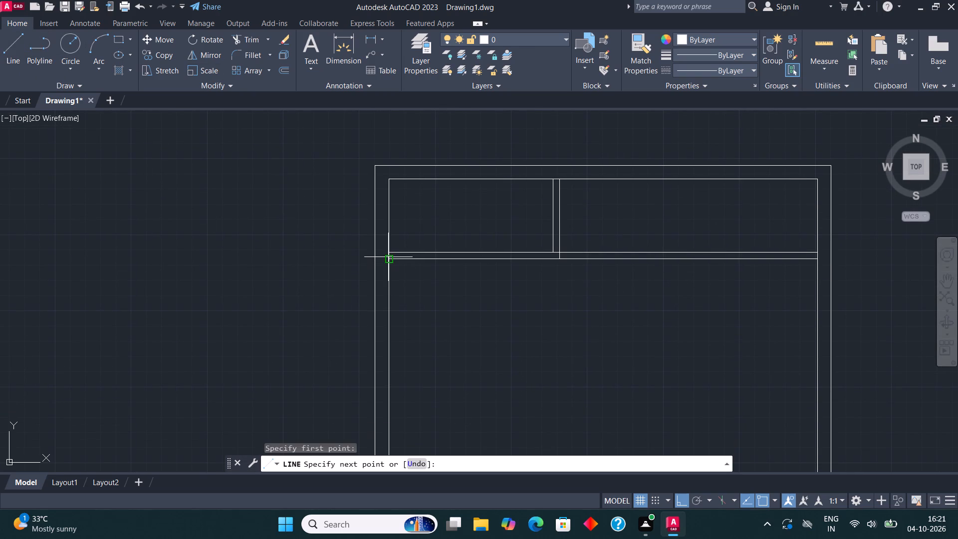
{"action": "type", "text": "10'"}
{"action": "key", "text": "Return"}
{"action": "scroll", "coordinate": [385, 222], "scroll_direction": "down", "scroll_amount": 2}
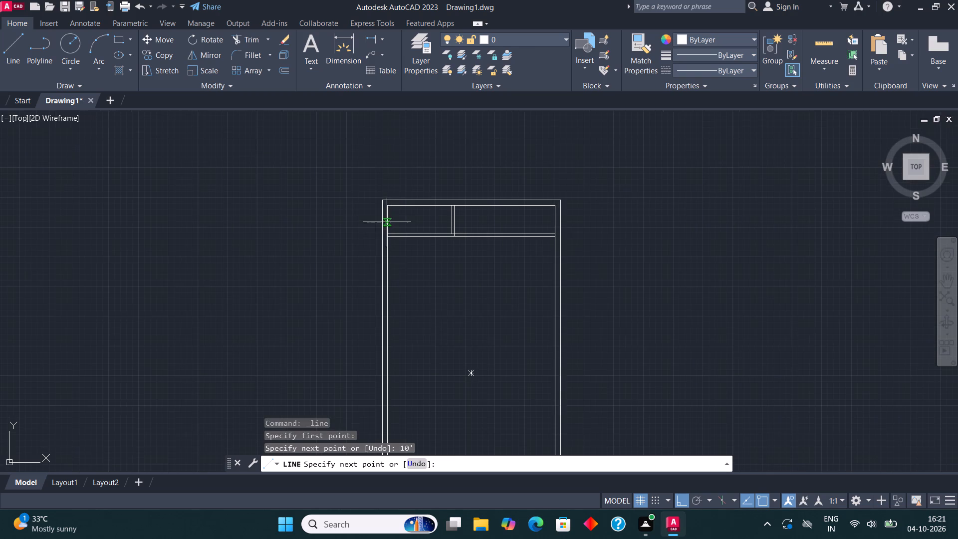
{"action": "scroll", "coordinate": [425, 326], "scroll_direction": "up", "scroll_amount": 2}
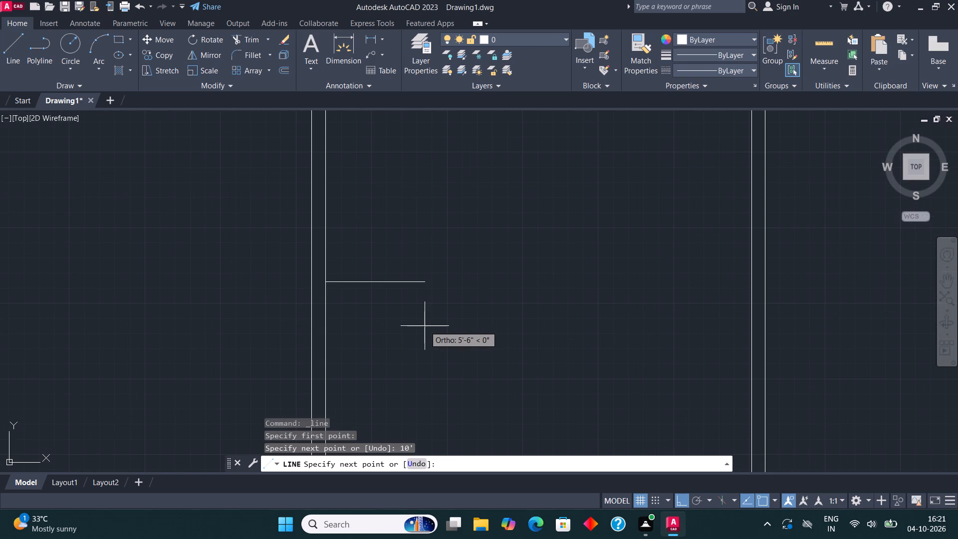
{"action": "type", "text": "13'5\""}
{"action": "key", "text": "Return"}
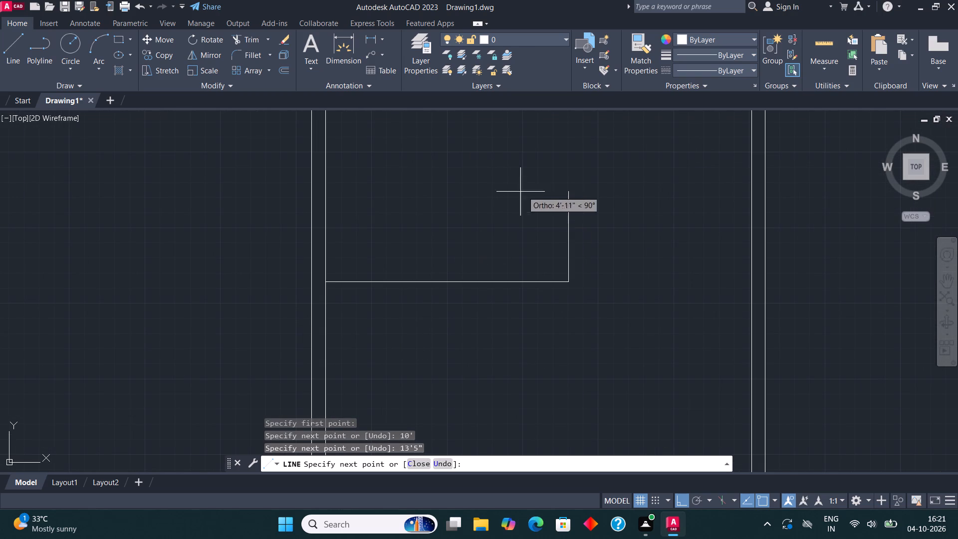
{"action": "type", "text": "10'"}
{"action": "key", "text": "Return"}
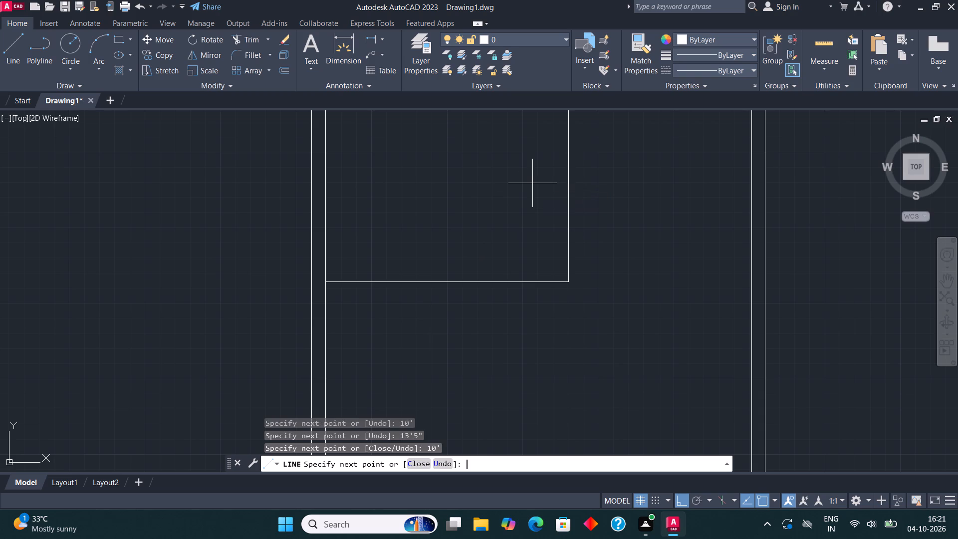
{"action": "key", "text": "Escape"}
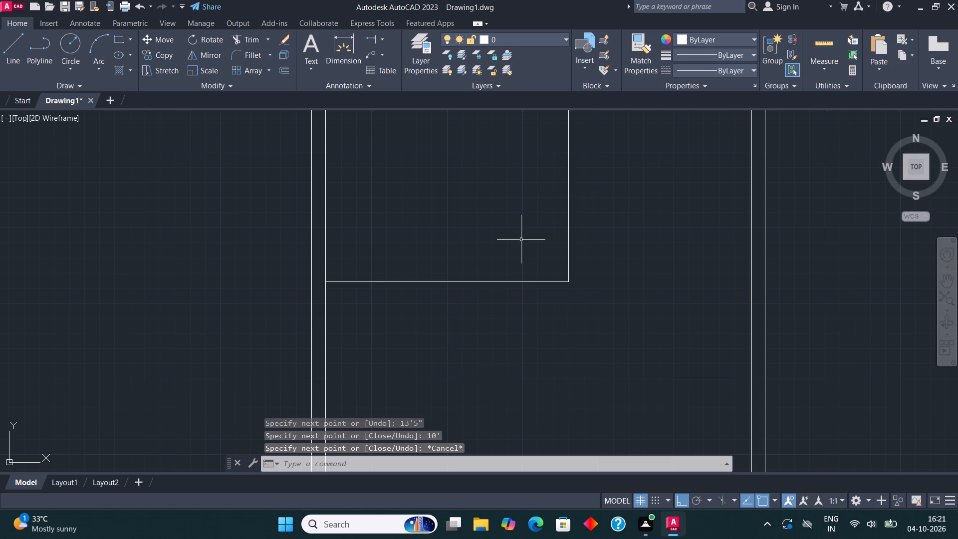
Offset the right and bottom lines of the room below the horizontal partition outward by 4.5".
{"action": "middle_click_drag", "start_coordinate": [521, 239], "coordinate": [509, 275]}
{"action": "scroll", "coordinate": [483, 276], "scroll_direction": "down", "scroll_amount": 2}
{"action": "middle_click_drag", "start_coordinate": [510, 280], "coordinate": [484, 283]}
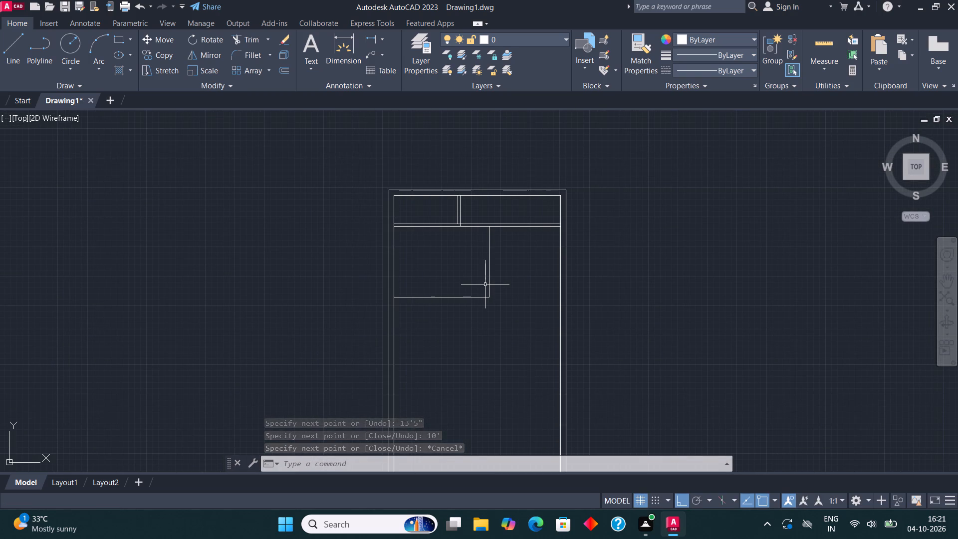
{"action": "middle_click_drag", "start_coordinate": [488, 285], "coordinate": [506, 317]}
{"action": "middle_click_drag", "start_coordinate": [536, 312], "coordinate": [525, 309]}
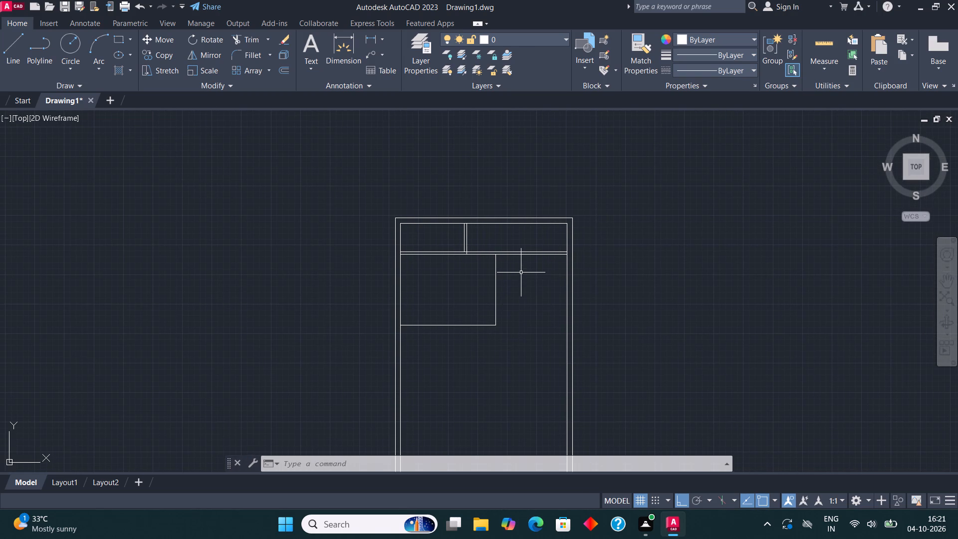
{"action": "scroll", "coordinate": [521, 272], "scroll_direction": "up", "scroll_amount": 1}
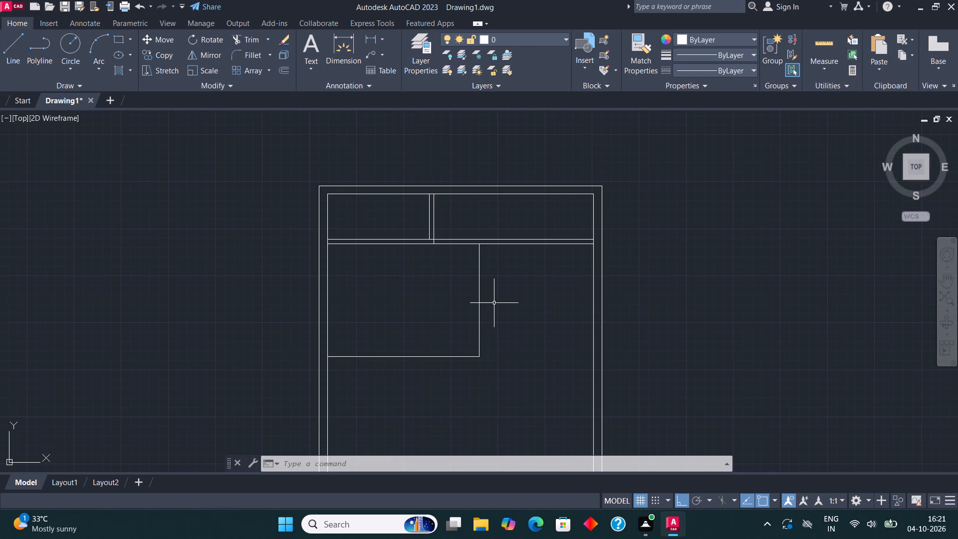
{"action": "left_click", "coordinate": [490, 367]}
{"action": "left_click", "coordinate": [463, 323]}
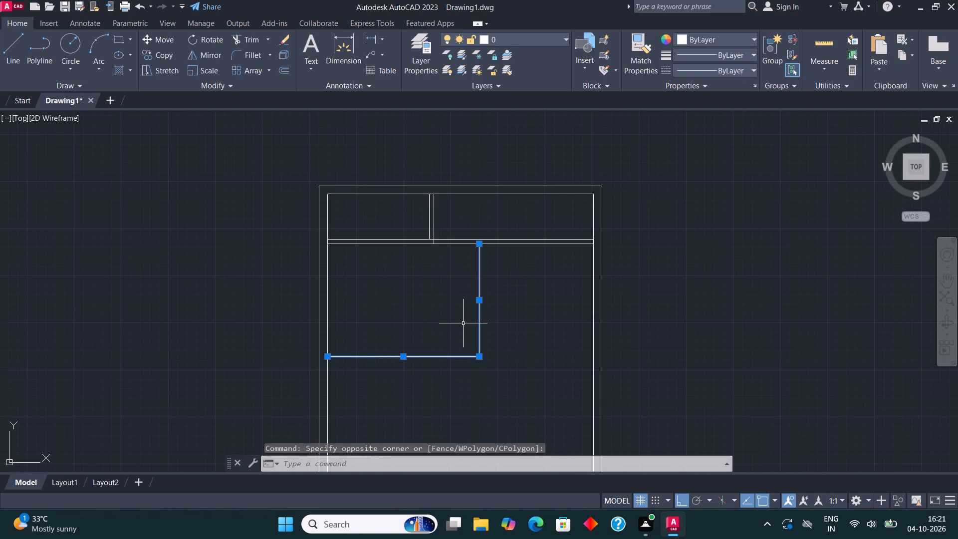
{"action": "left_click", "coordinate": [284, 71]}
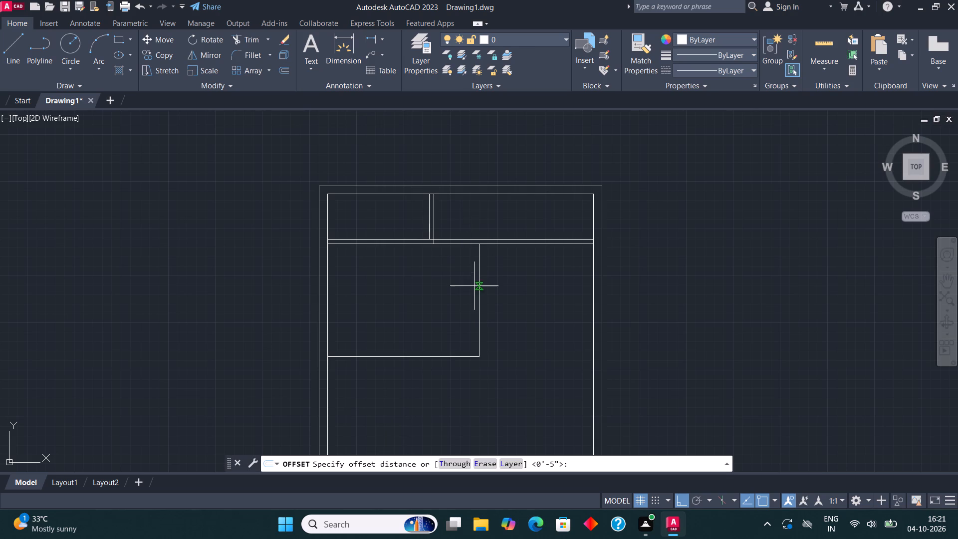
{"action": "left_click", "coordinate": [478, 297]}
{"action": "type", "text": "4.5\""}
{"action": "key", "text": "Return"}
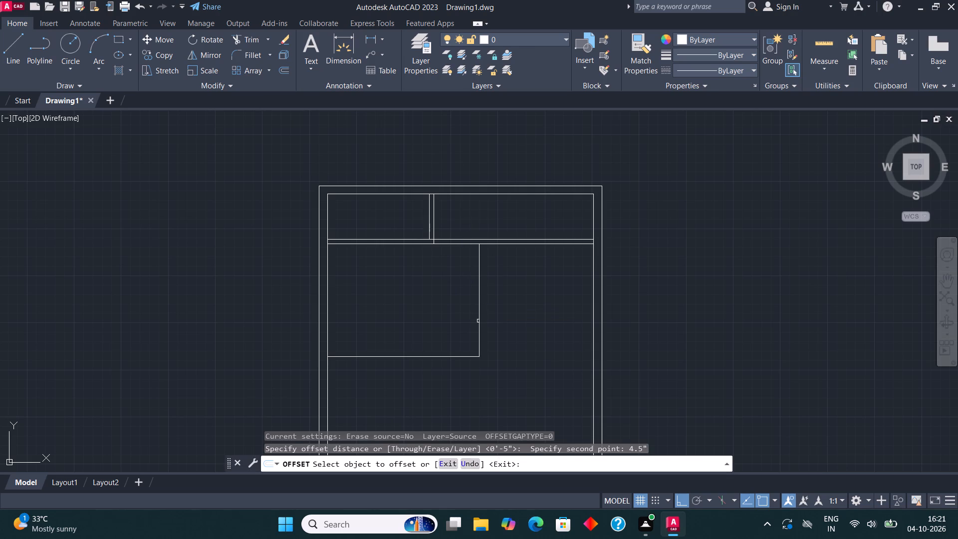
{"action": "left_click", "coordinate": [479, 318]}
{"action": "left_click", "coordinate": [492, 306]}
{"action": "left_click_drag", "start_coordinate": [455, 357], "coordinate": [454, 362]}
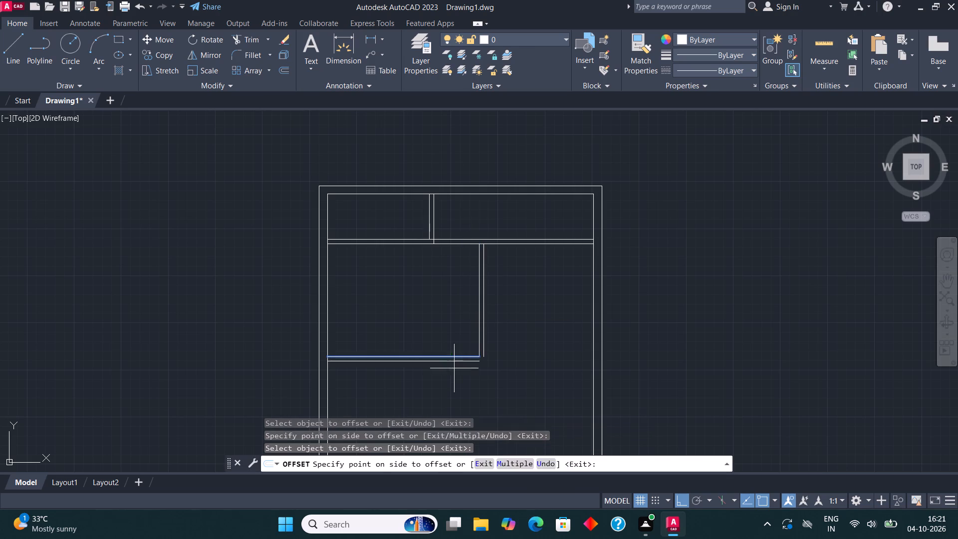
{"action": "left_click", "coordinate": [451, 379]}
Fillet the two offset lines so they meet at that room's lower-right outer corner.
{"action": "left_click", "coordinate": [242, 56]}
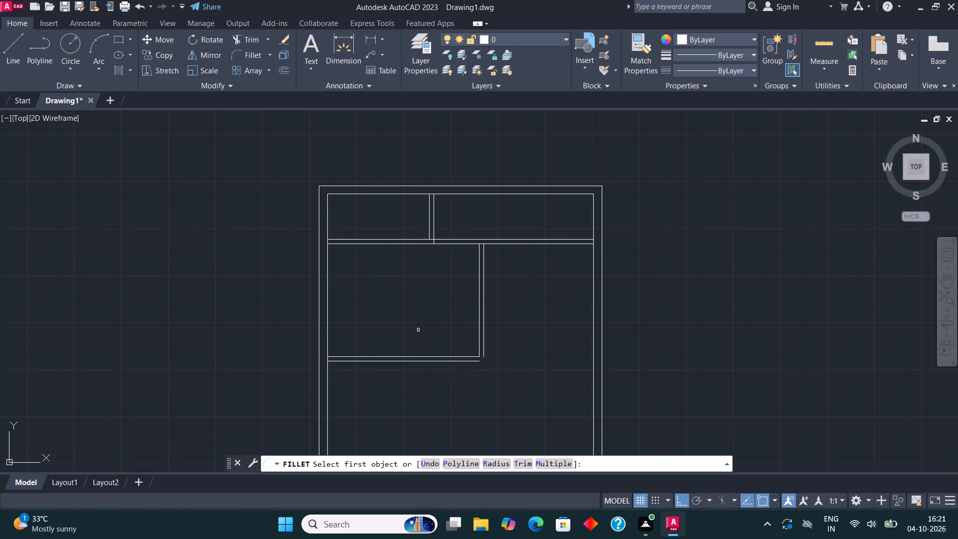
{"action": "left_click", "coordinate": [441, 361]}
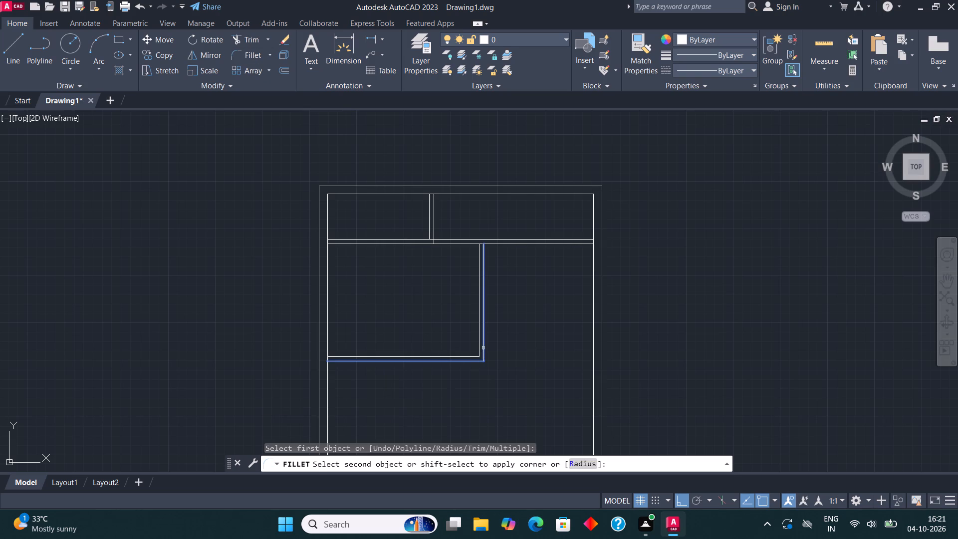
{"action": "left_click", "coordinate": [483, 348]}
Extend both faces of the room's bottom partition with lines from its lower-right corners across to the right wall's inner face.
{"action": "middle_click_drag", "start_coordinate": [574, 285], "coordinate": [551, 233]}
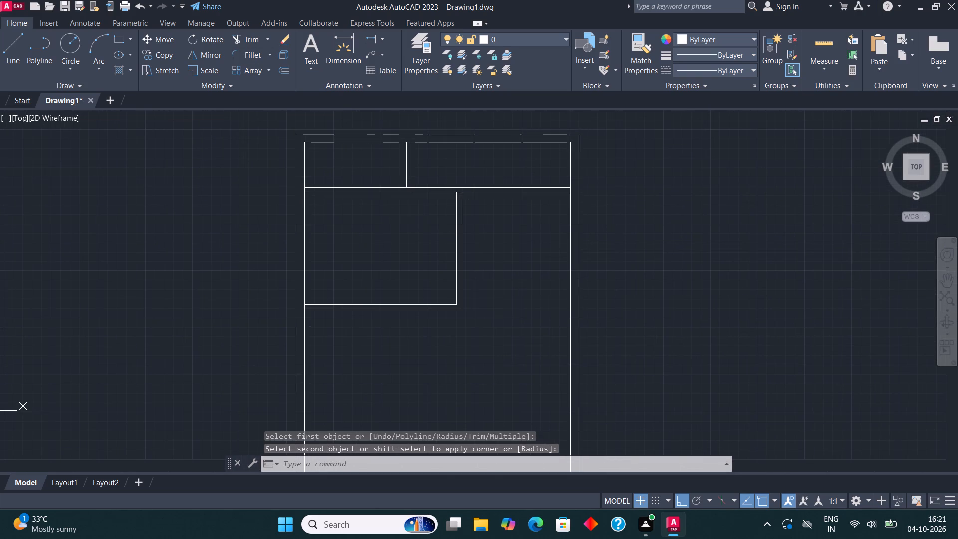
{"action": "left_click", "coordinate": [9, 43]}
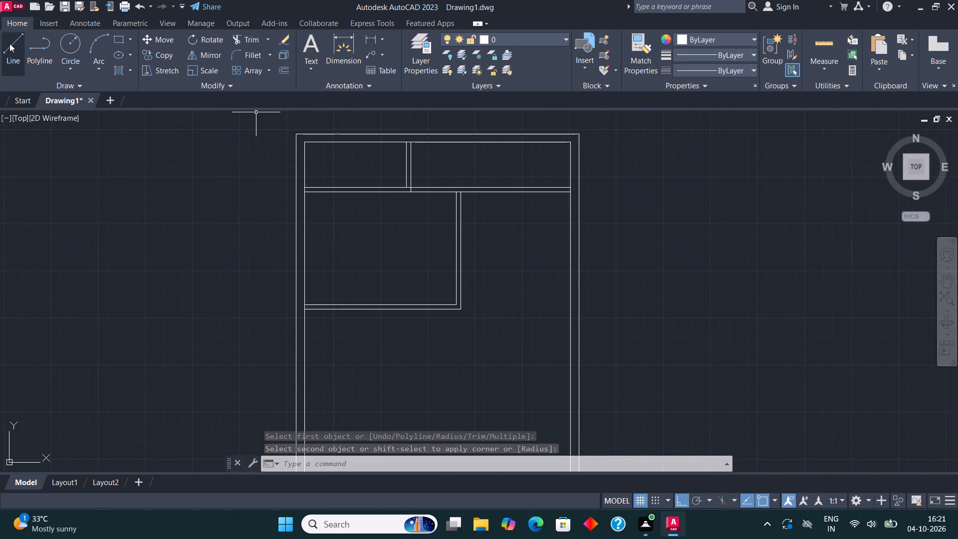
{"action": "scroll", "coordinate": [500, 299], "scroll_direction": "up", "scroll_amount": 1}
{"action": "left_click", "coordinate": [439, 316]}
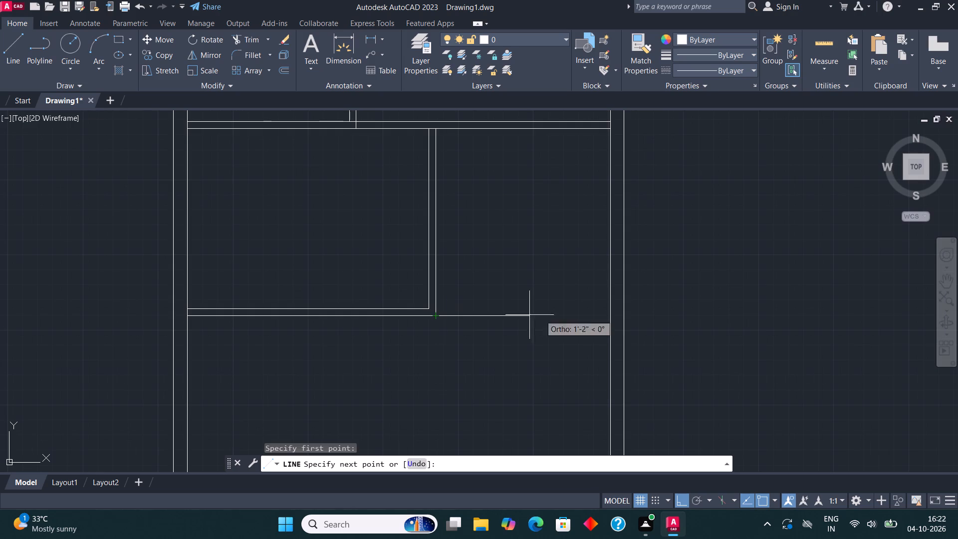
{"action": "left_click", "coordinate": [611, 316]}
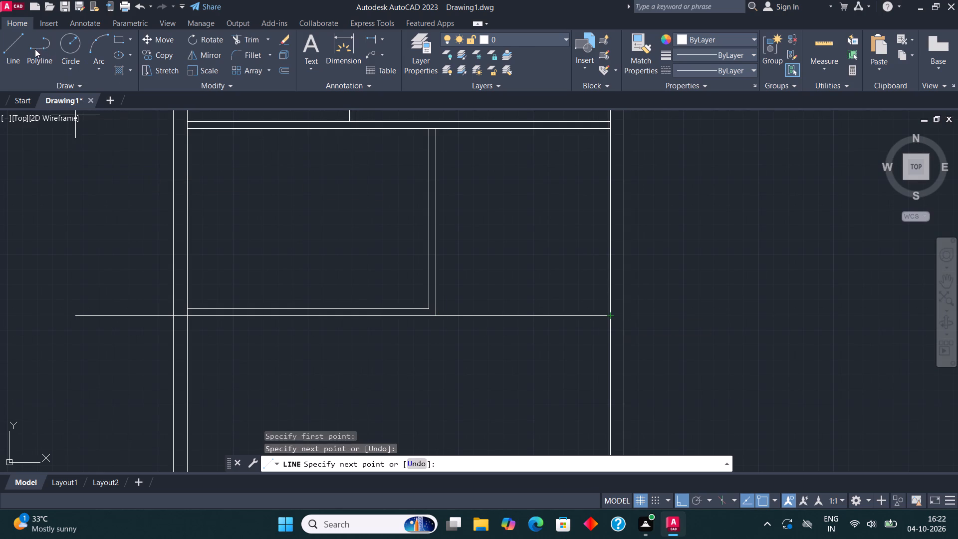
{"action": "left_click", "coordinate": [3, 44]}
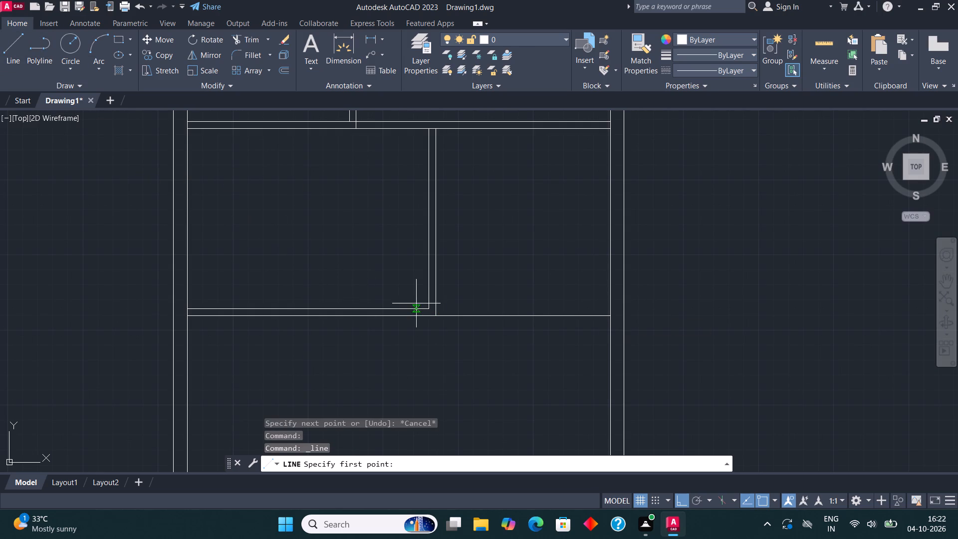
{"action": "left_click", "coordinate": [427, 307]}
{"action": "left_click", "coordinate": [611, 304]}
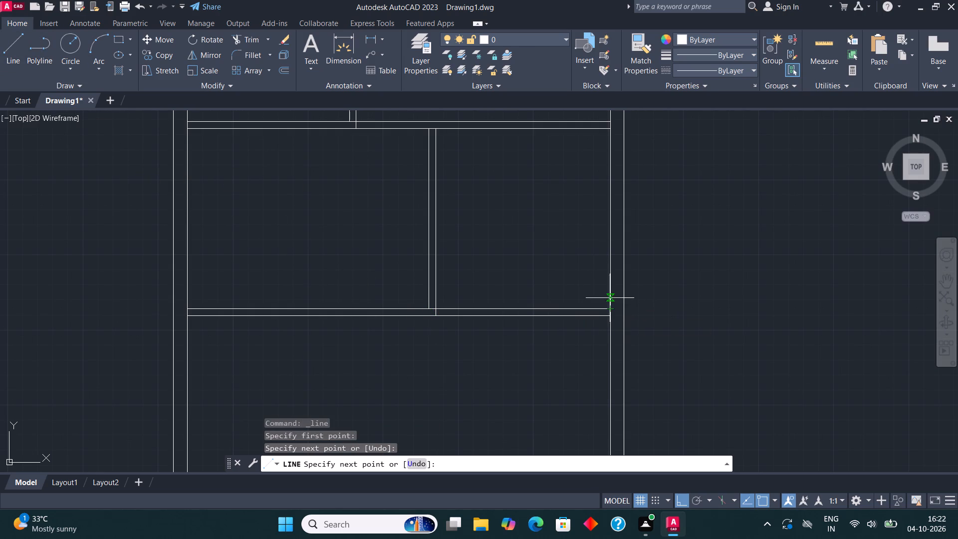
{"action": "scroll", "coordinate": [579, 227], "scroll_direction": "down", "scroll_amount": 2}
{"action": "key", "text": "Escape"}
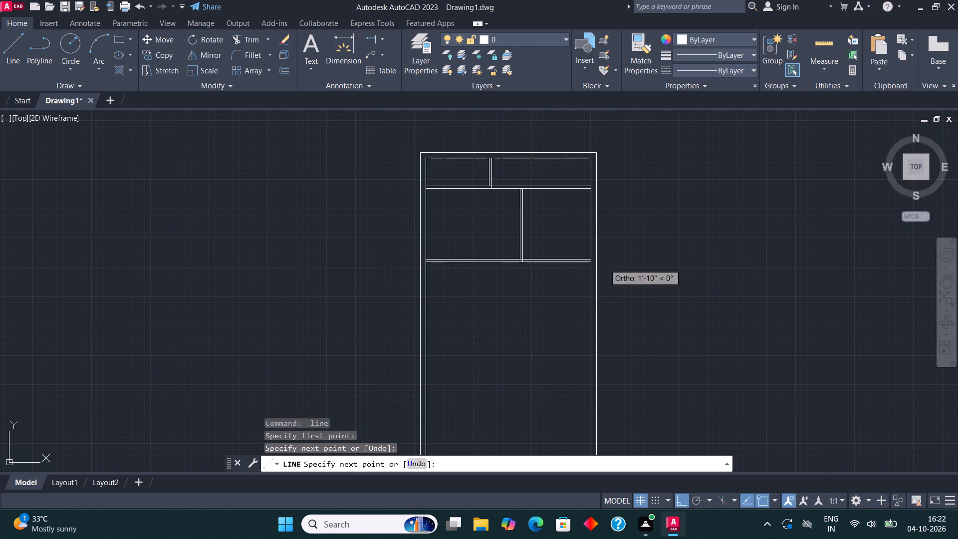
Draw a 10' by 10' room below the second horizontal partition from the left inner wall, with lines 10' across, 10' down and 10' back.
{"action": "middle_click_drag", "start_coordinate": [599, 260], "coordinate": [590, 224]}
{"action": "left_click", "coordinate": [12, 44]}
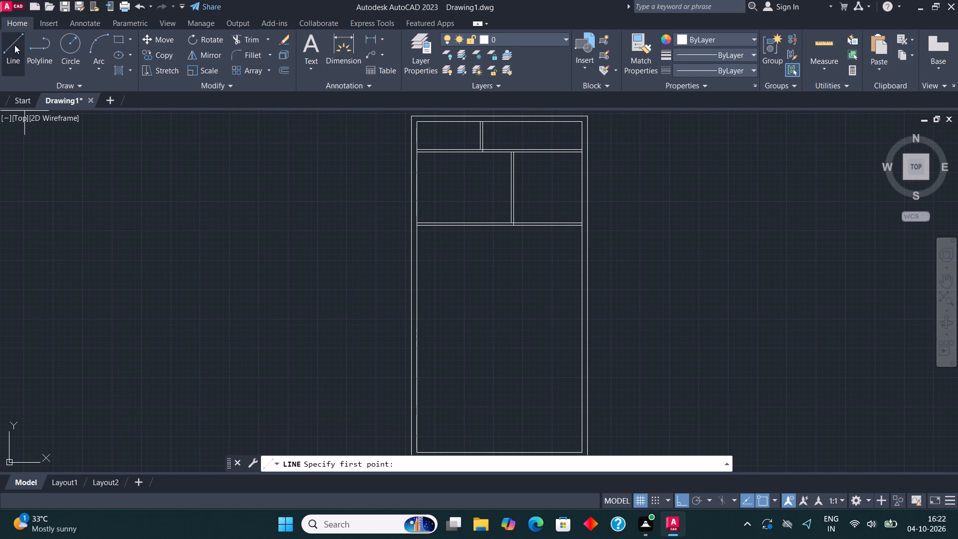
{"action": "middle_click_drag", "start_coordinate": [433, 226], "coordinate": [423, 275]}
{"action": "scroll", "coordinate": [412, 280], "scroll_direction": "up", "scroll_amount": 4}
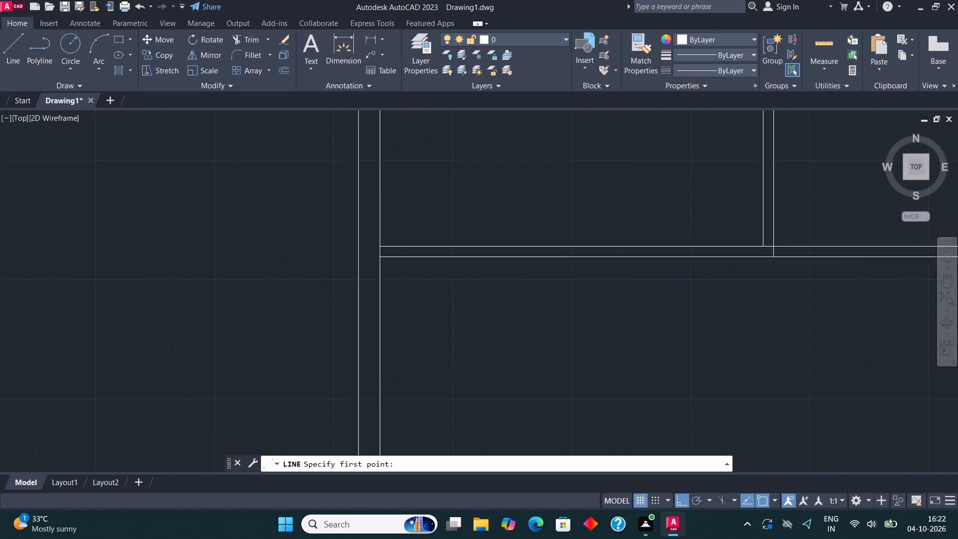
{"action": "left_click", "coordinate": [358, 243]}
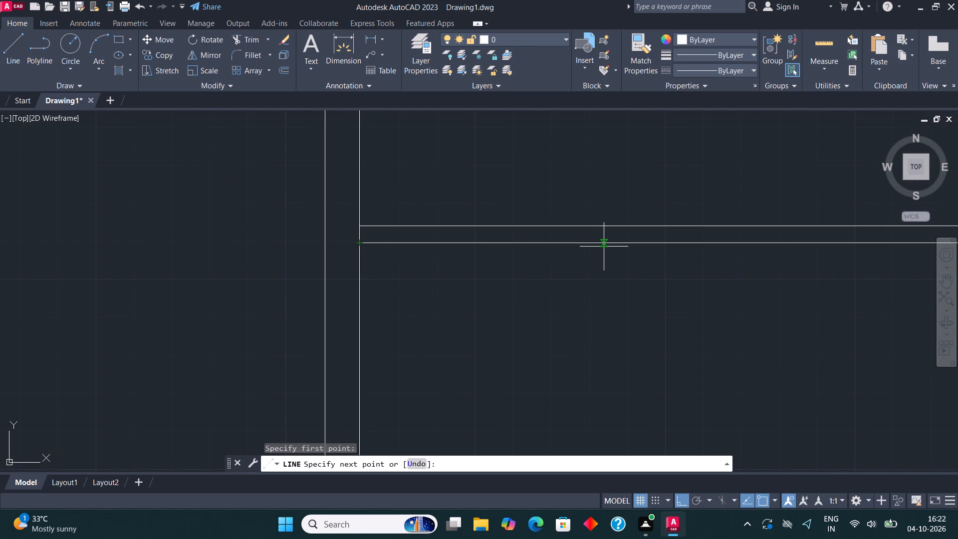
{"action": "type", "text": "10'"}
{"action": "key", "text": "Return"}
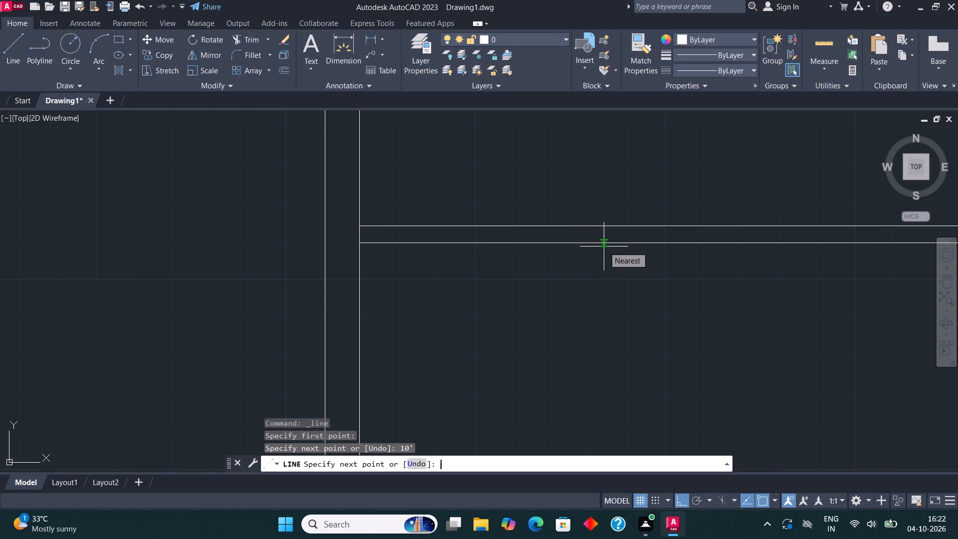
{"action": "scroll", "coordinate": [629, 270], "scroll_direction": "down", "scroll_amount": 1}
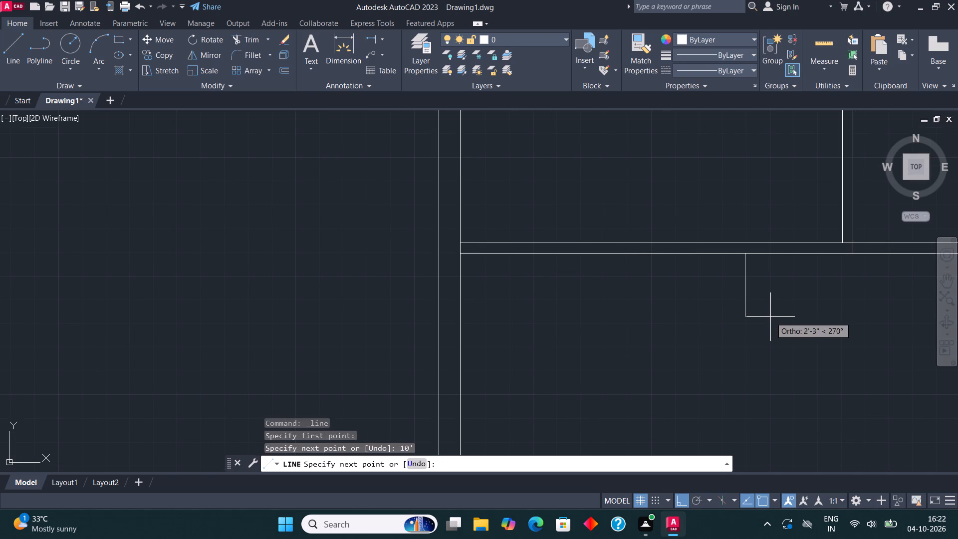
{"action": "type", "text": "10'"}
{"action": "key", "text": "Return"}
{"action": "scroll", "coordinate": [721, 275], "scroll_direction": "down", "scroll_amount": 3}
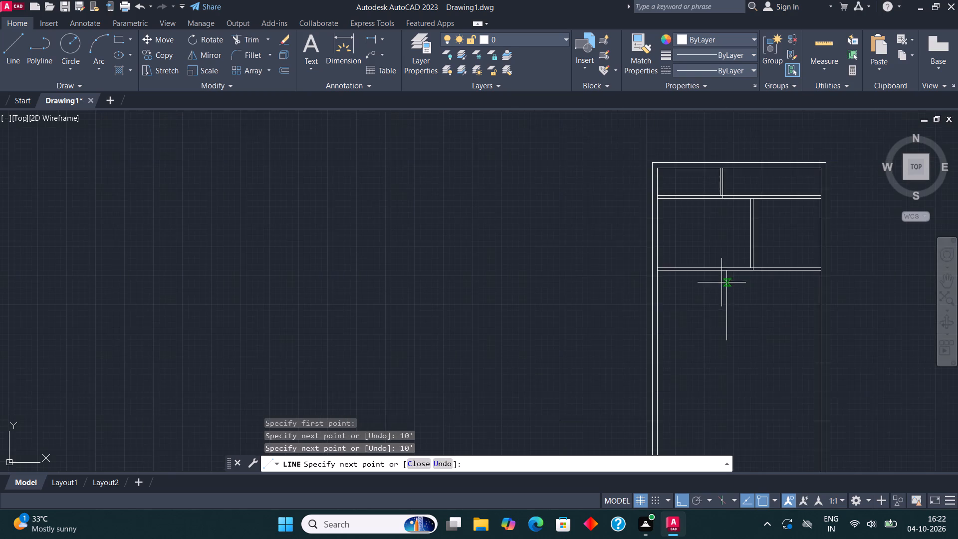
{"action": "scroll", "coordinate": [717, 330], "scroll_direction": "up", "scroll_amount": 2}
{"action": "type", "text": "10'"}
{"action": "key", "text": "Return"}
{"action": "key", "text": "Escape"}
Offset the right and bottom lines of the 10' by 10' room outward by 4.5".
{"action": "middle_click_drag", "start_coordinate": [687, 305], "coordinate": [685, 305]}
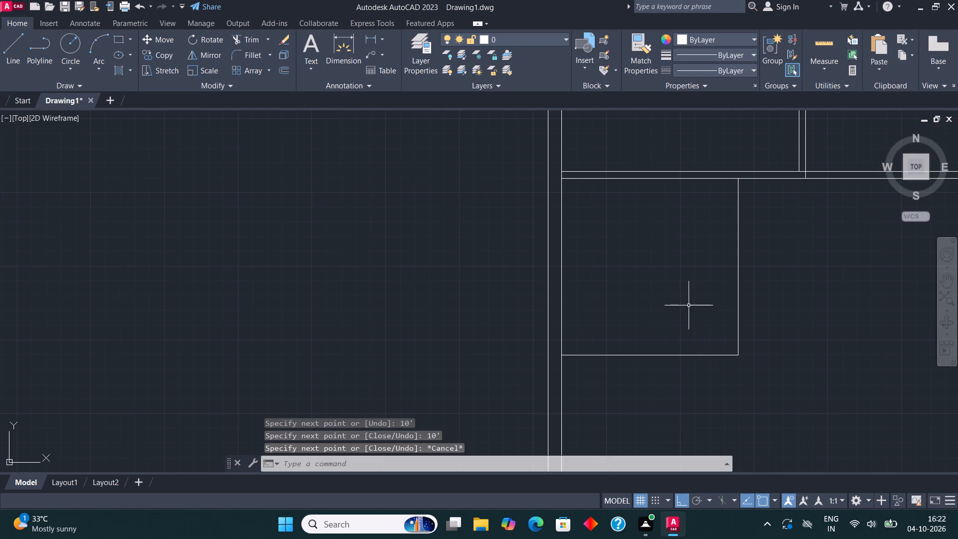
{"action": "middle_click_drag", "start_coordinate": [685, 305], "coordinate": [553, 320]}
{"action": "left_click_drag", "start_coordinate": [610, 385], "coordinate": [603, 376]}
{"action": "left_click", "coordinate": [579, 346]}
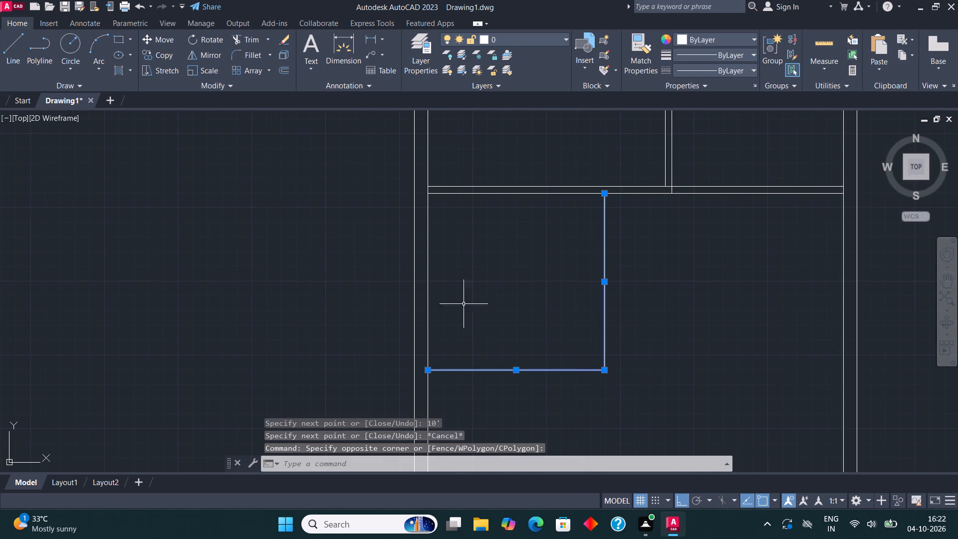
{"action": "left_click", "coordinate": [281, 66]}
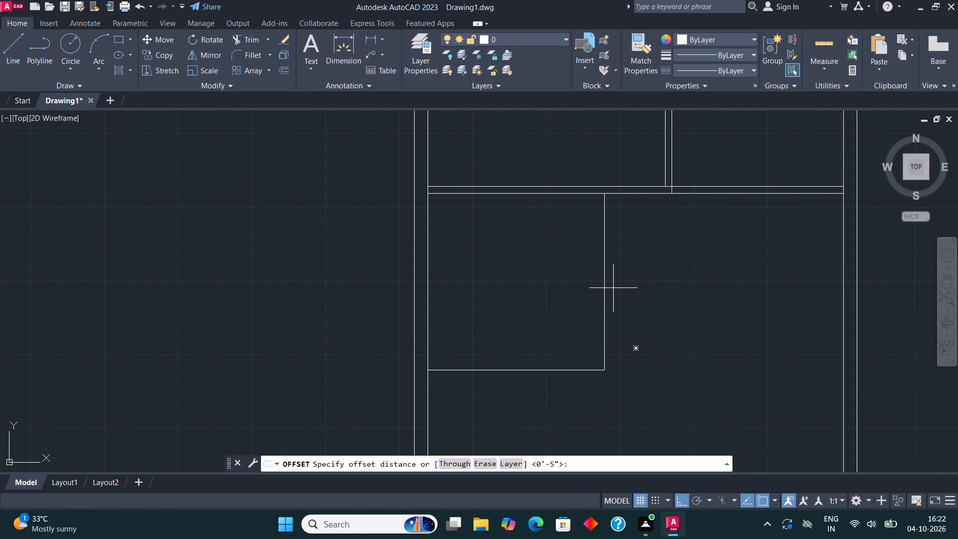
{"action": "left_click", "coordinate": [605, 285]}
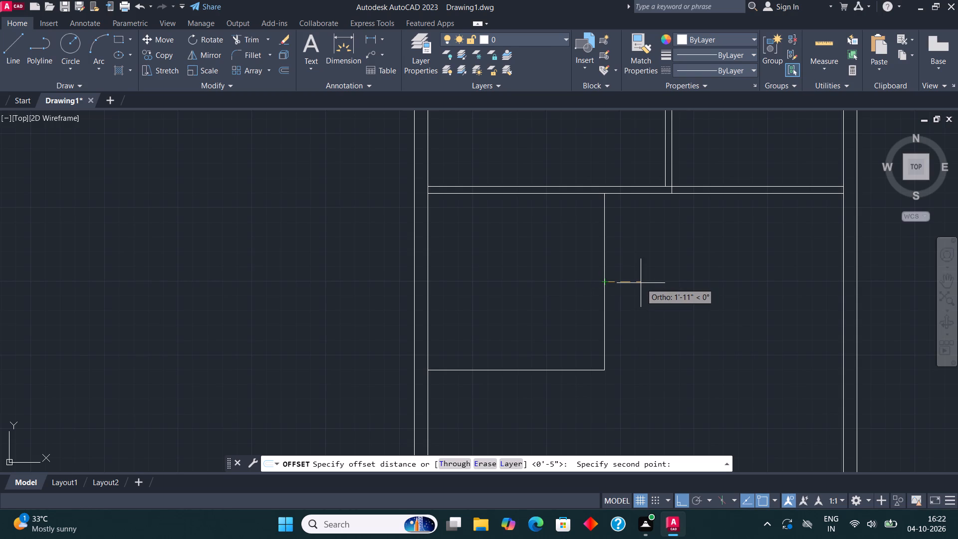
{"action": "type", "text": "4.5\""}
{"action": "key", "text": "Return"}
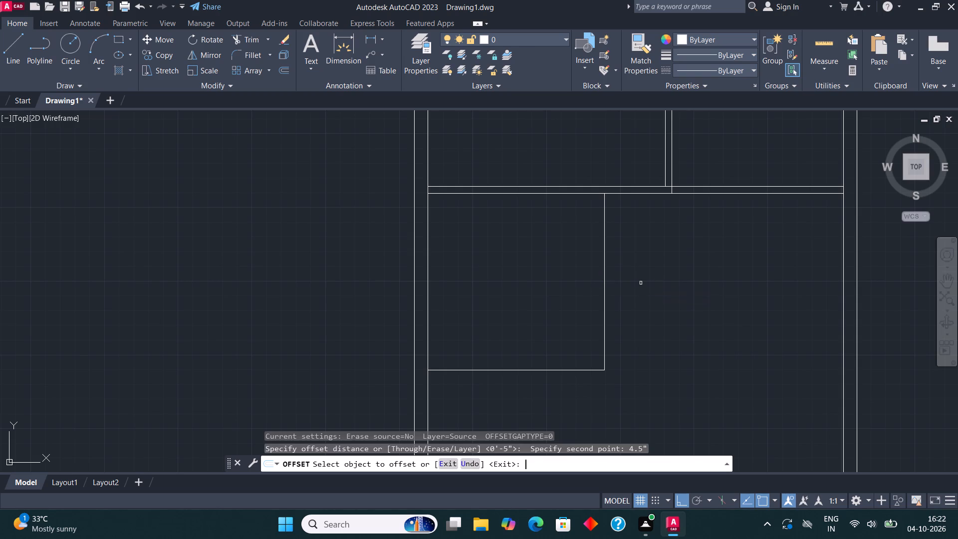
{"action": "left_click", "coordinate": [605, 280]}
{"action": "left_click", "coordinate": [675, 264]}
{"action": "left_click", "coordinate": [545, 370]}
{"action": "left_click", "coordinate": [545, 388]}
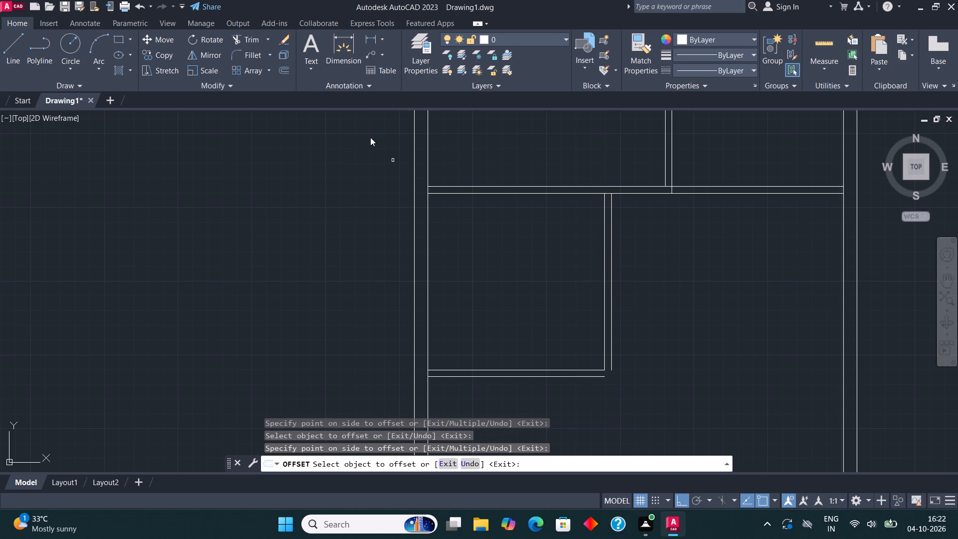
Fillet the two offset lines so they meet at the 10' by 10' room's lower-right outer corner.
{"action": "left_click", "coordinate": [257, 57]}
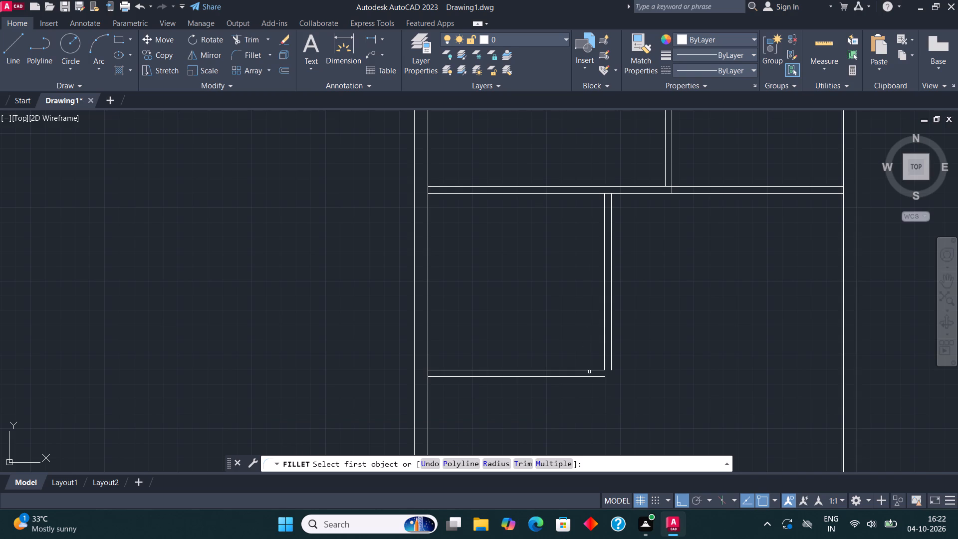
{"action": "left_click", "coordinate": [591, 376]}
{"action": "left_click", "coordinate": [611, 362]}
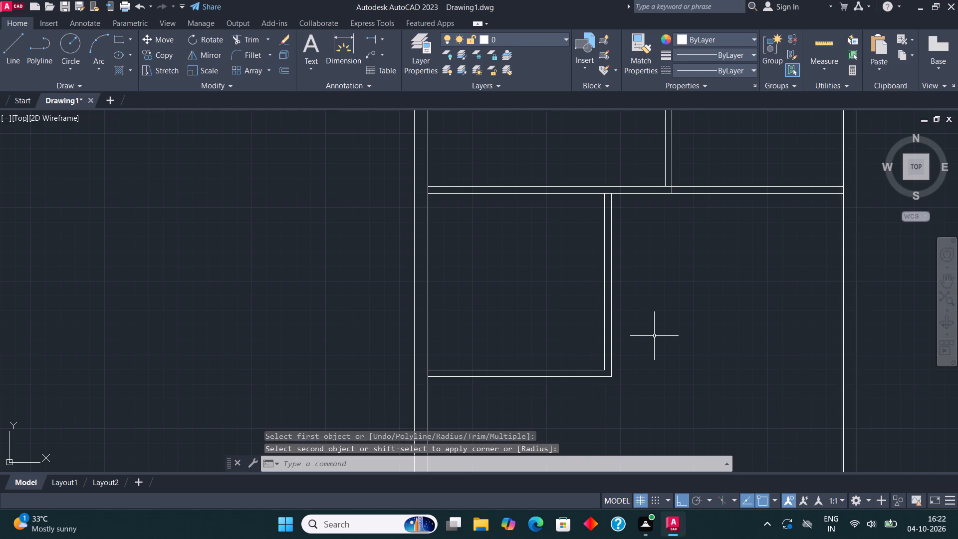
Start a line where the left wall's inner face meets the lower face of the 10' by 10' room's bottom partition.
{"action": "middle_click_drag", "start_coordinate": [653, 332], "coordinate": [623, 325]}
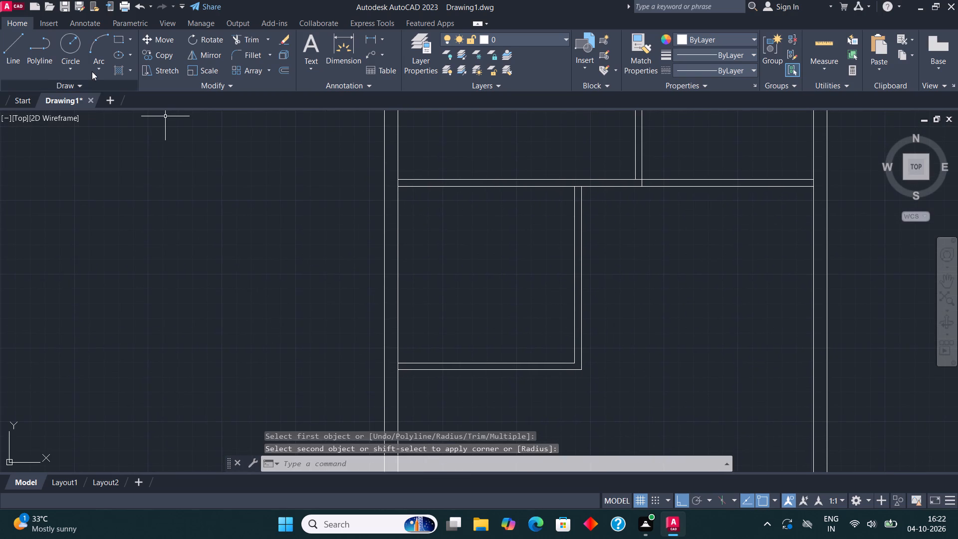
{"action": "left_click", "coordinate": [9, 48]}
{"action": "middle_click_drag", "start_coordinate": [429, 247], "coordinate": [437, 230]}
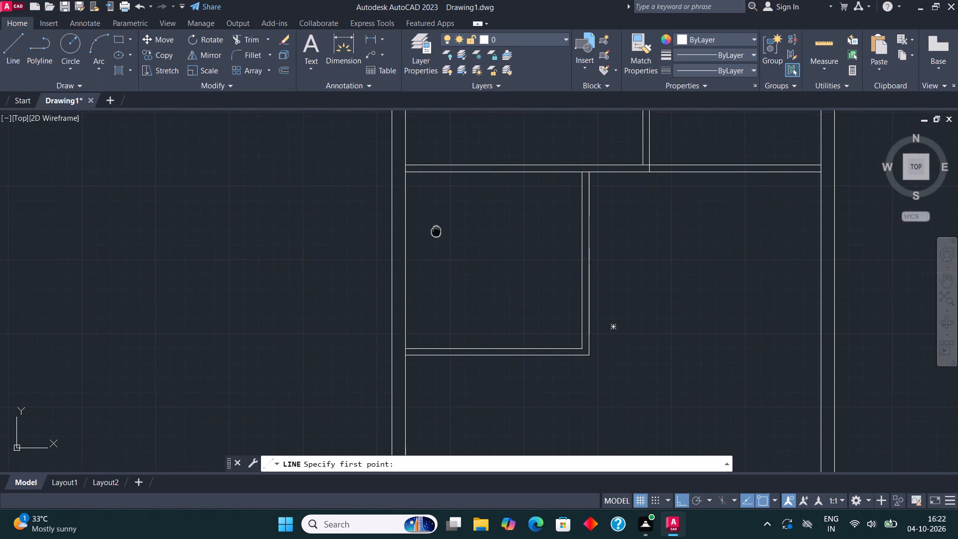
{"action": "middle_click_drag", "start_coordinate": [437, 230], "coordinate": [448, 208]}
{"action": "scroll", "coordinate": [414, 322], "scroll_direction": "up", "scroll_amount": 1}
{"action": "left_click", "coordinate": [418, 337]}
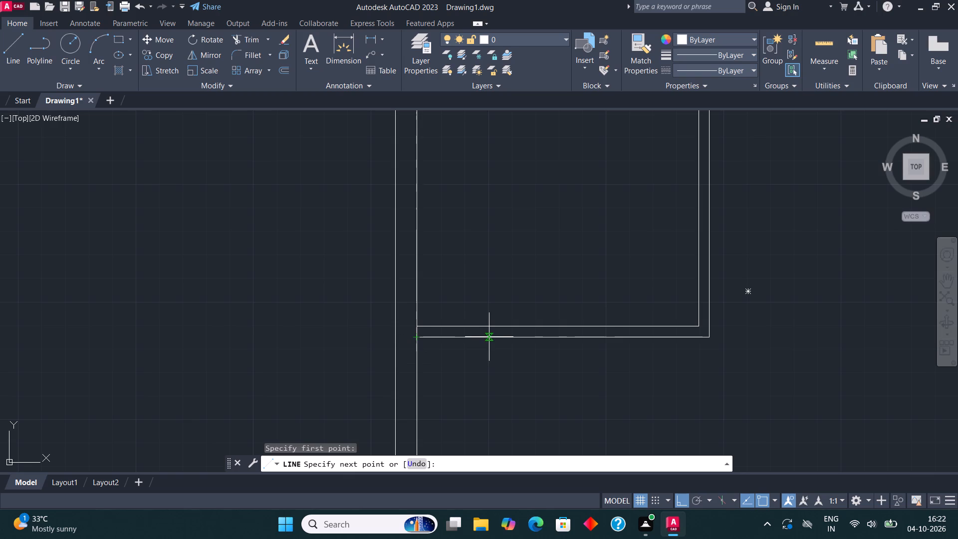
{"action": "scroll", "coordinate": [489, 337], "scroll_direction": "down", "scroll_amount": 1}
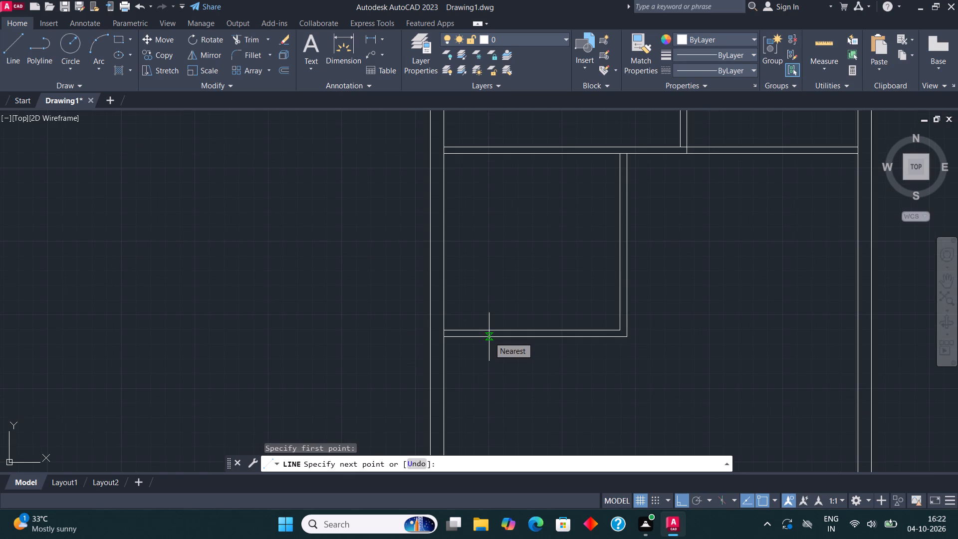
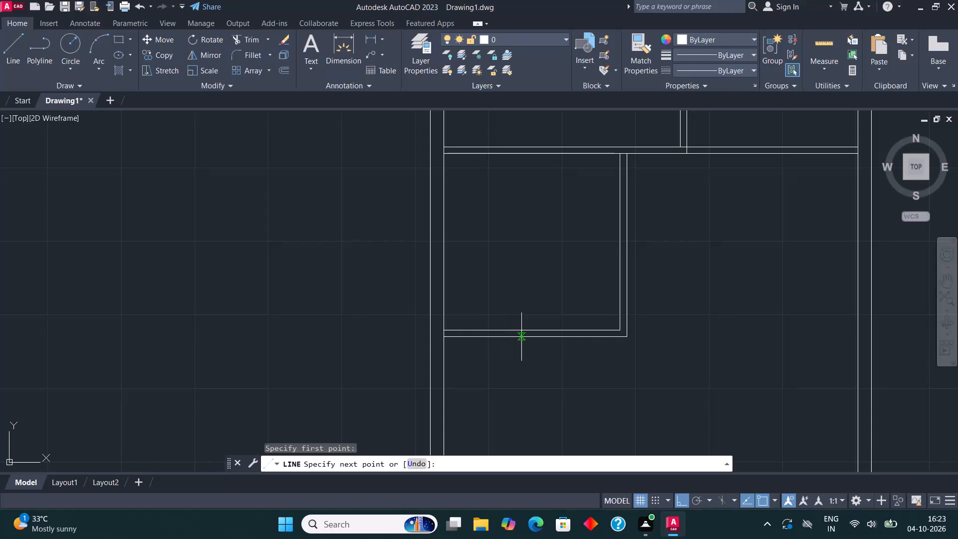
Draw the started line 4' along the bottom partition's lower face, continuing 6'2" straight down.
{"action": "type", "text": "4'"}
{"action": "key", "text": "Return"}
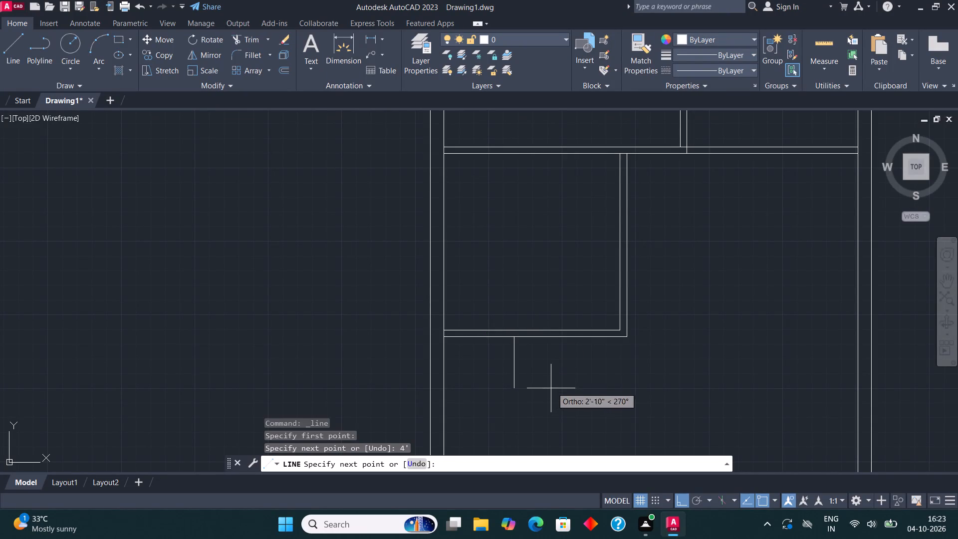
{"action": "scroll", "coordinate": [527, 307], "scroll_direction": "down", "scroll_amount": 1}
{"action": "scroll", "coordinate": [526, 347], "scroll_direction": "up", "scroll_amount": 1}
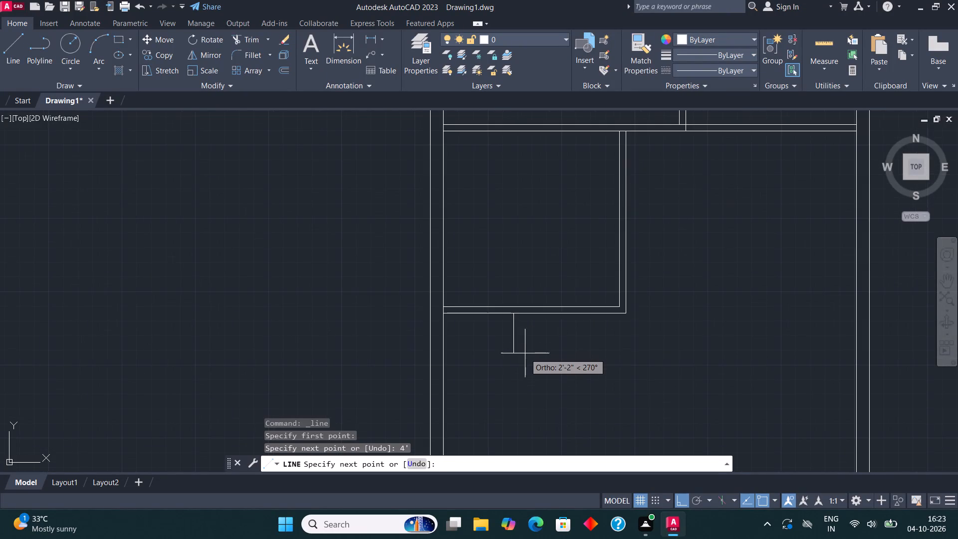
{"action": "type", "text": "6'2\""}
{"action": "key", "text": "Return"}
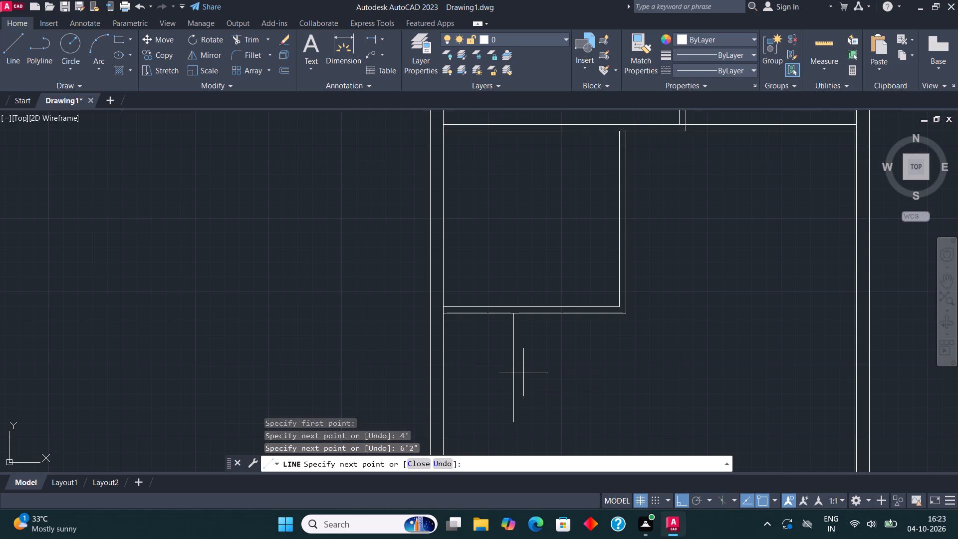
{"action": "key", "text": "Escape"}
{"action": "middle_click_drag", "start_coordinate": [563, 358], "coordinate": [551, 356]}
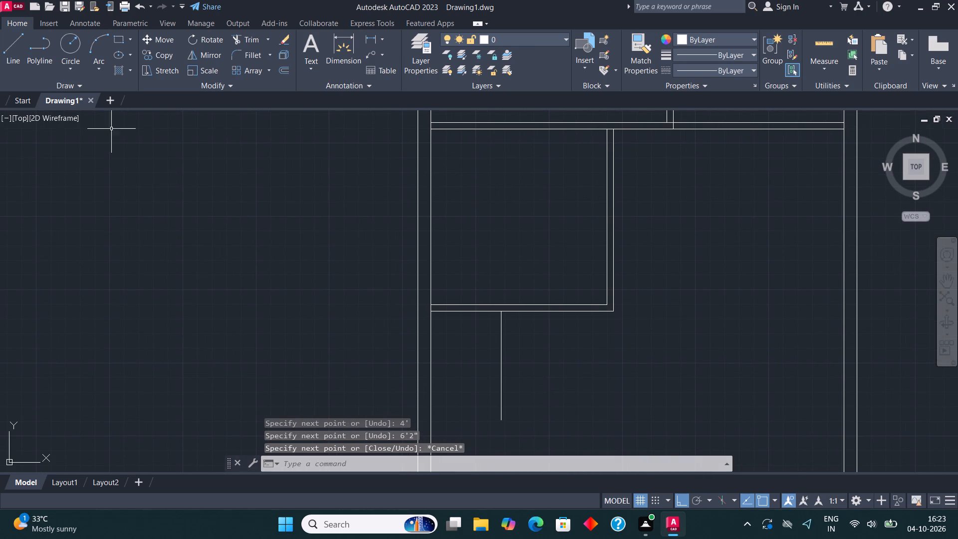
Outline a small room below the 10' by 10' room, from its lower-right inner corner 5'1" left, 5'9" down, across and back up.
{"action": "left_click", "coordinate": [14, 40]}
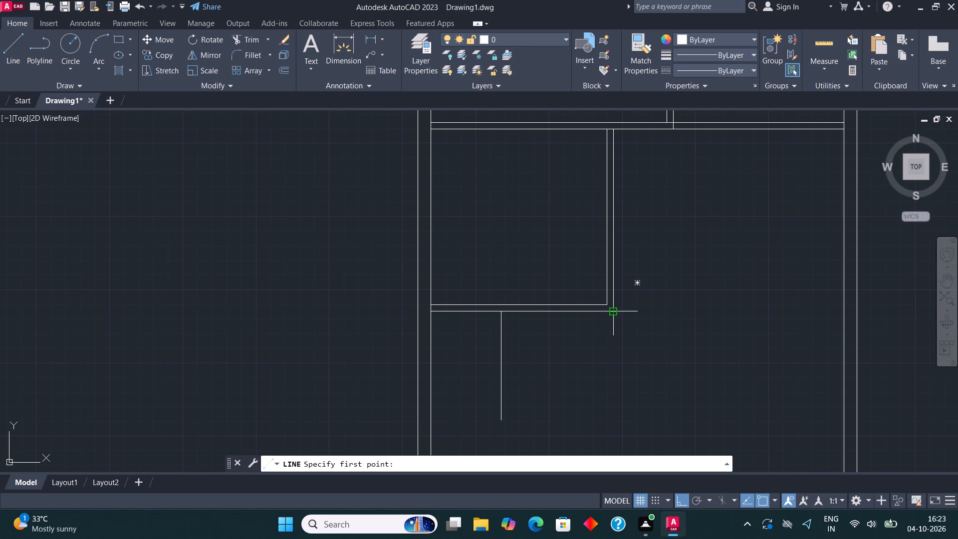
{"action": "scroll", "coordinate": [614, 313], "scroll_direction": "up", "scroll_amount": 1}
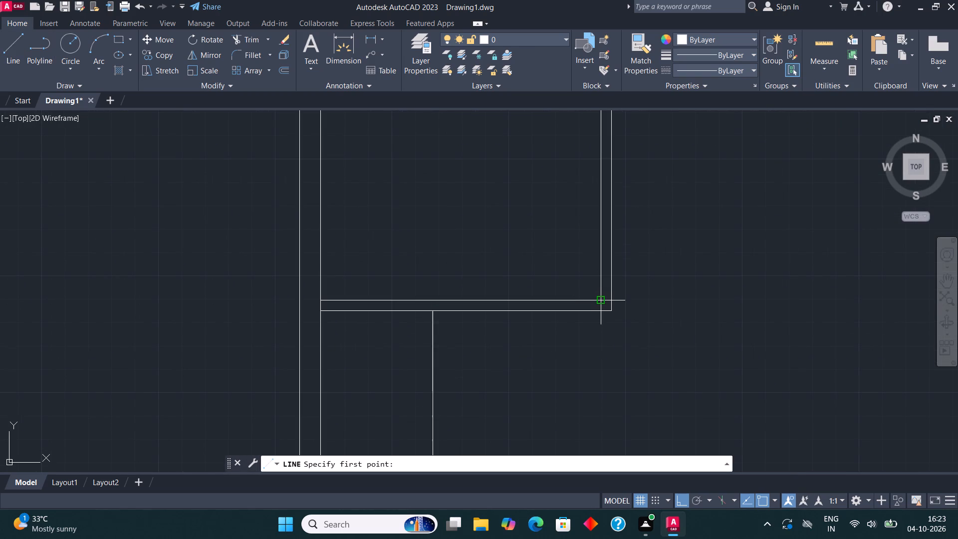
{"action": "left_click", "coordinate": [599, 301]}
{"action": "left_click", "coordinate": [601, 311]}
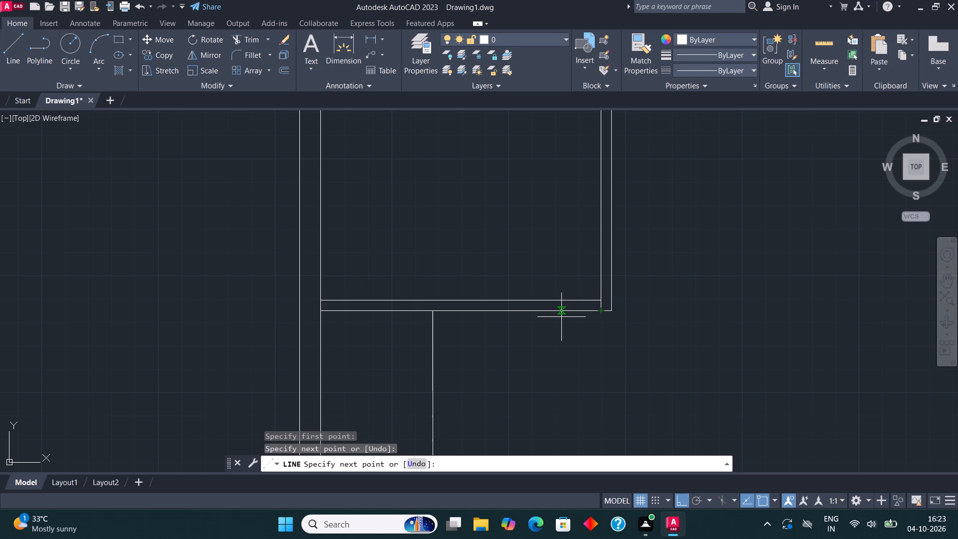
{"action": "type", "text": "5'"}
{"action": "type", "text": "1\""}
{"action": "key", "text": "Return"}
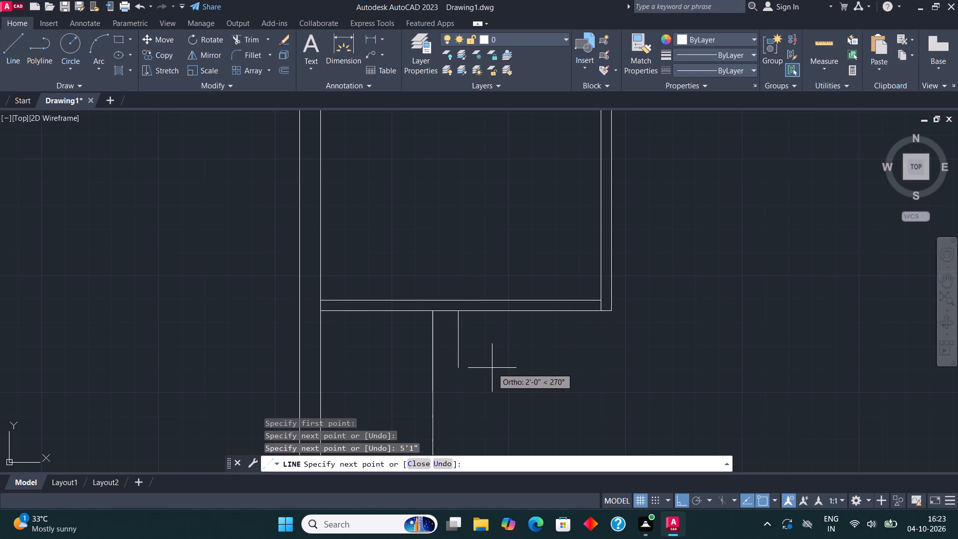
{"action": "scroll", "coordinate": [488, 347], "scroll_direction": "down", "scroll_amount": 2}
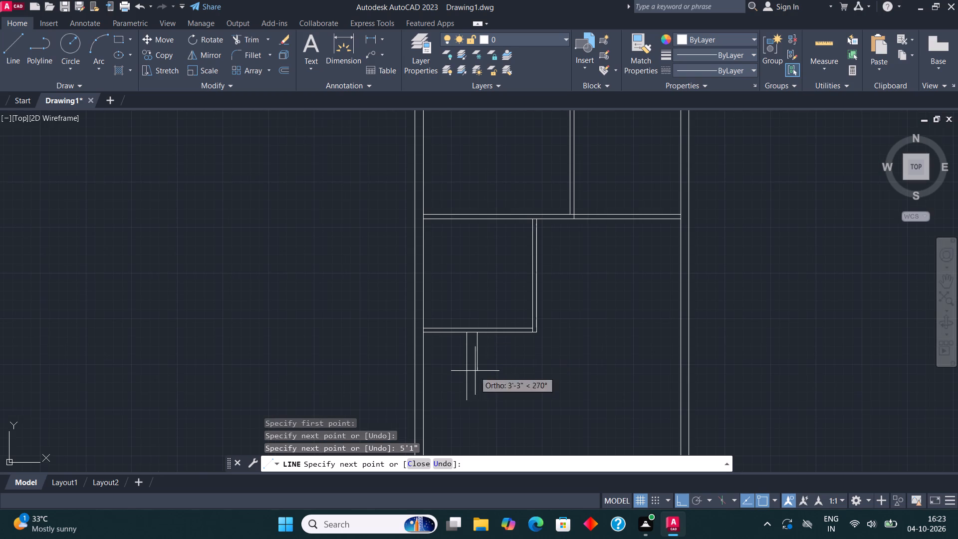
{"action": "scroll", "coordinate": [476, 396], "scroll_direction": "up", "scroll_amount": 2}
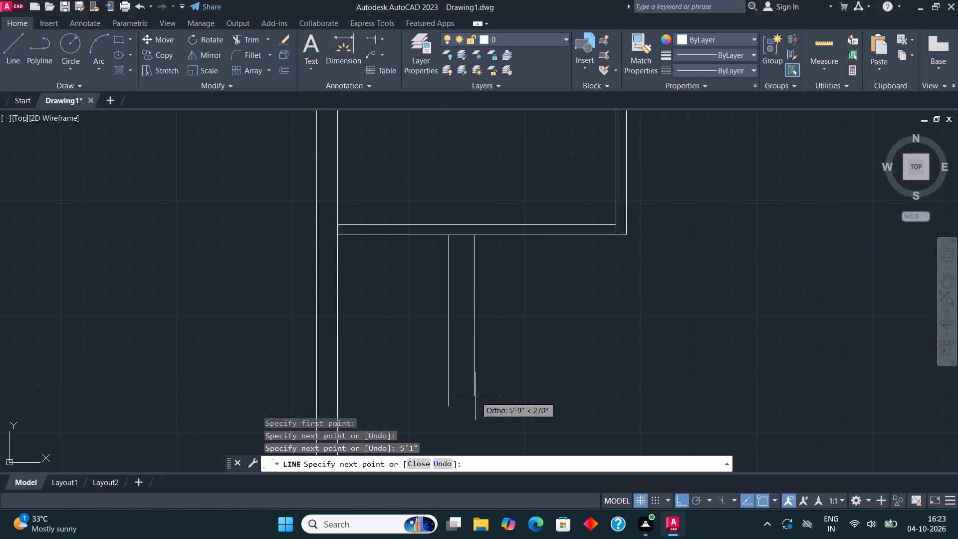
{"action": "type", "text": "5'9\""}
{"action": "key", "text": "Return"}
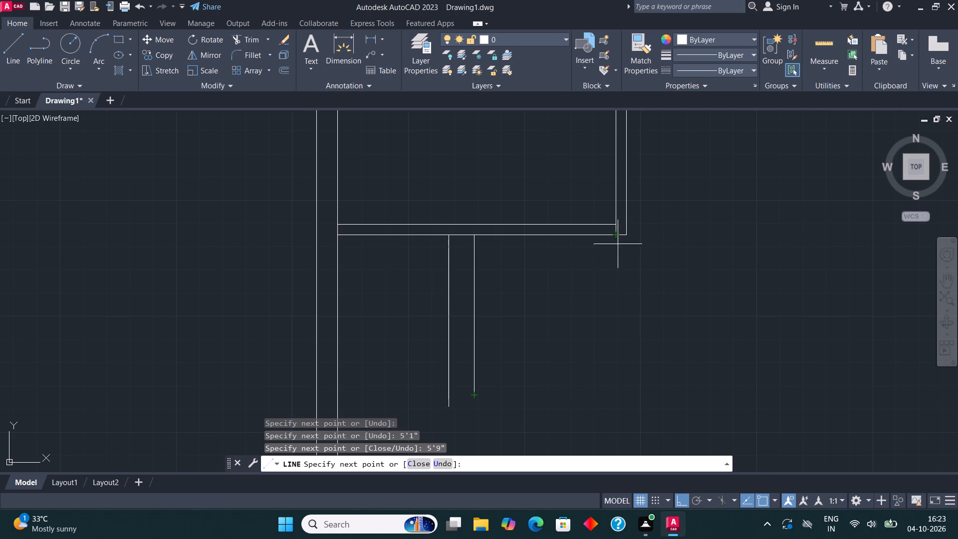
{"action": "left_click", "coordinate": [618, 384]}
{"action": "left_click", "coordinate": [618, 231]}
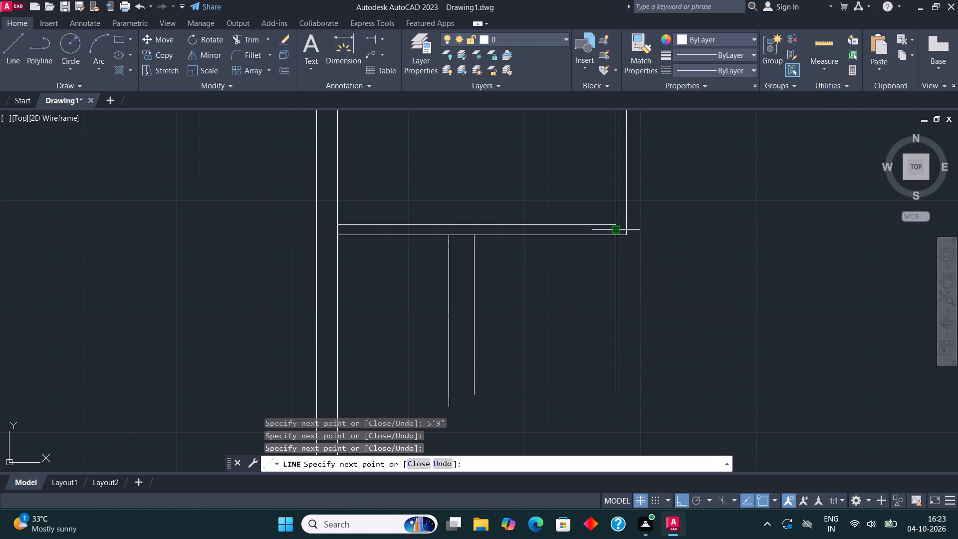
{"action": "key", "text": "Escape"}
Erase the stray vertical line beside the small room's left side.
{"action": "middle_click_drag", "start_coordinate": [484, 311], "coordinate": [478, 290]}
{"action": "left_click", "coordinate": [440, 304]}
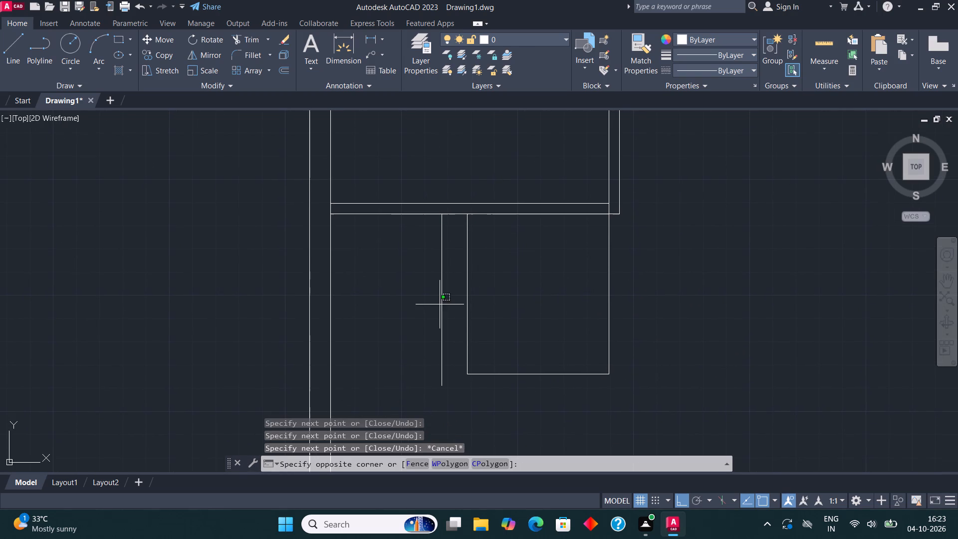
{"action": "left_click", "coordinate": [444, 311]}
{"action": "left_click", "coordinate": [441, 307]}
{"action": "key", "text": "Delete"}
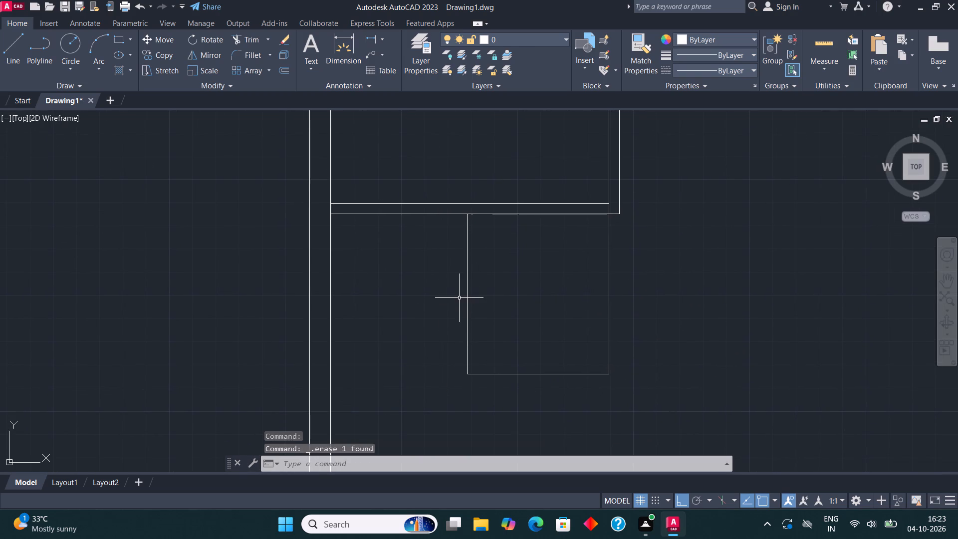
Offset the small room's left line inward and its bottom and right lines outward by 4.5".
{"action": "left_click", "coordinate": [466, 302]}
{"action": "left_click", "coordinate": [287, 71]}
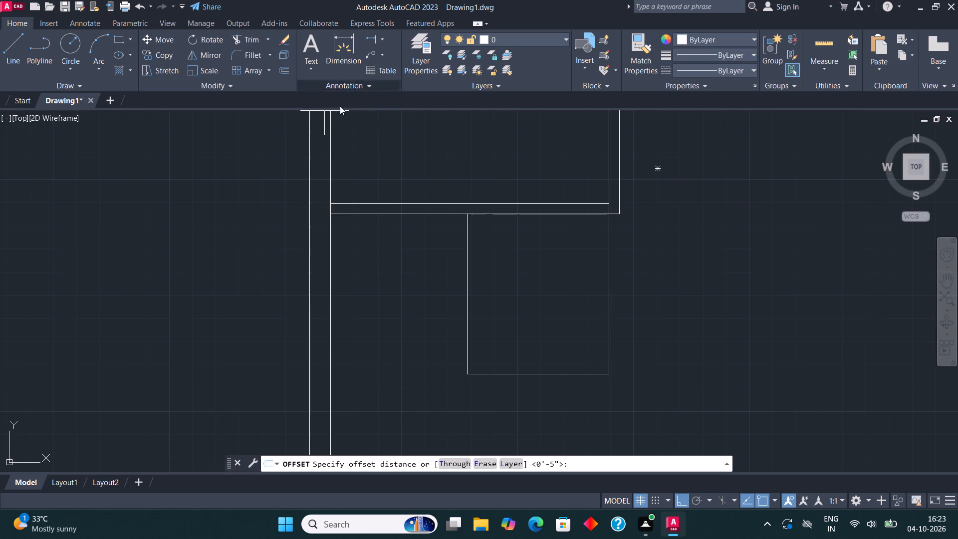
{"action": "left_click", "coordinate": [466, 299]}
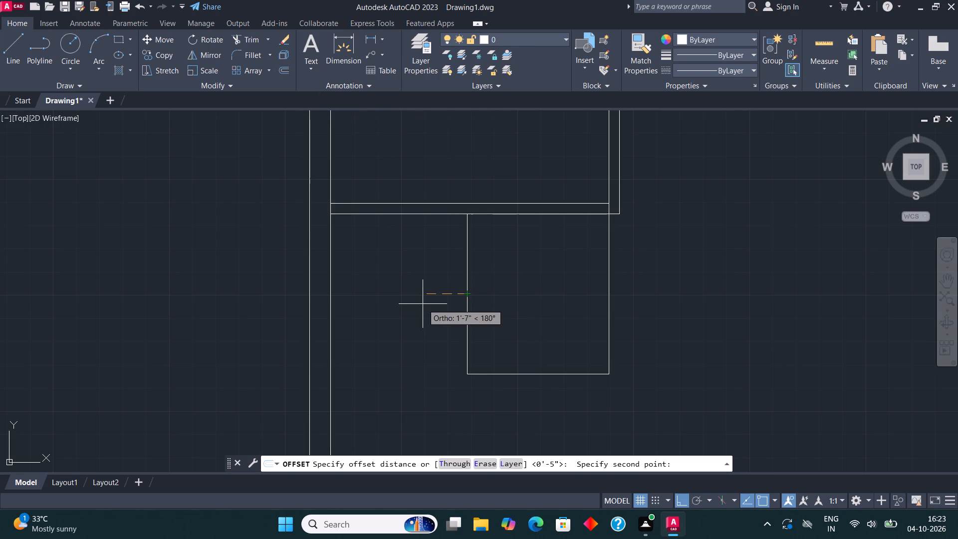
{"action": "type", "text": "4.5\""}
{"action": "key", "text": "Return"}
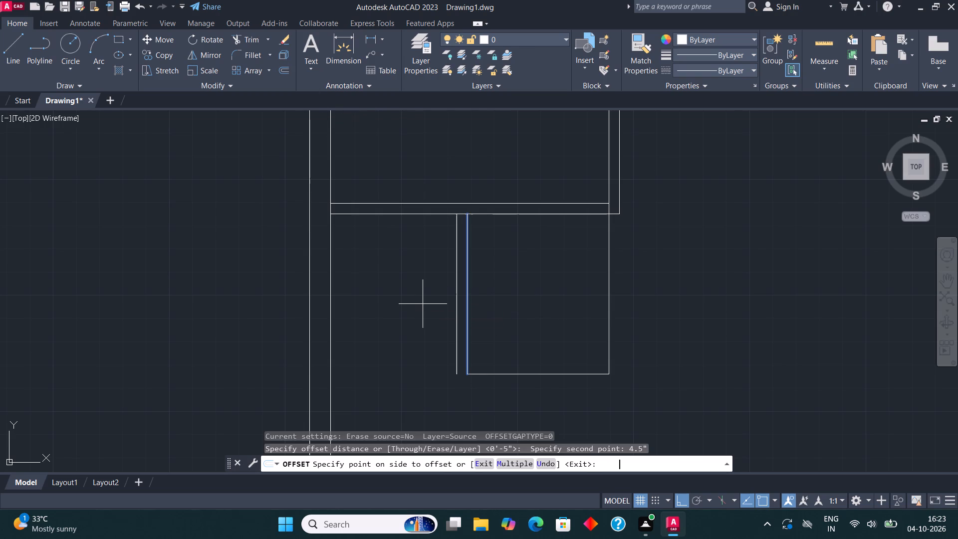
{"action": "left_click", "coordinate": [423, 304]}
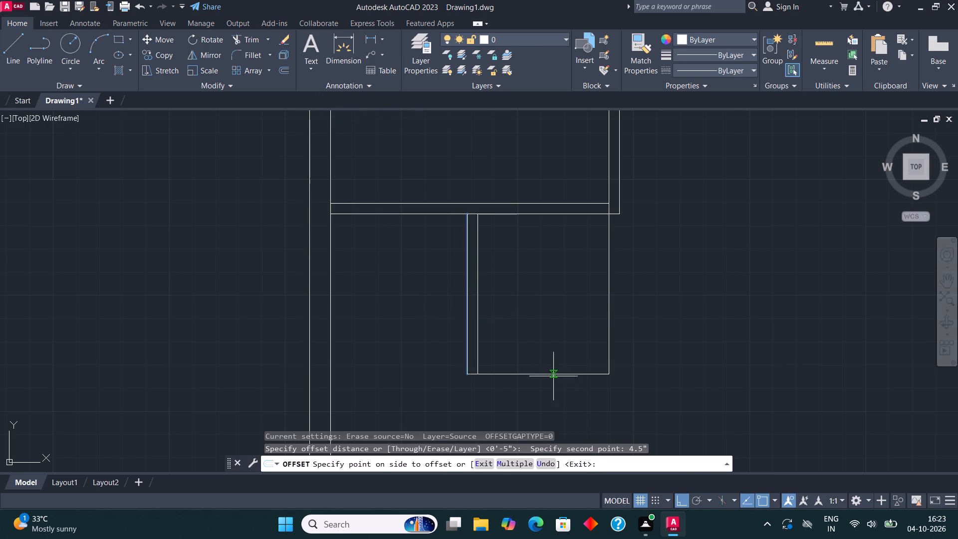
{"action": "left_click", "coordinate": [553, 376]}
{"action": "left_click", "coordinate": [554, 373]}
{"action": "left_click", "coordinate": [554, 388]}
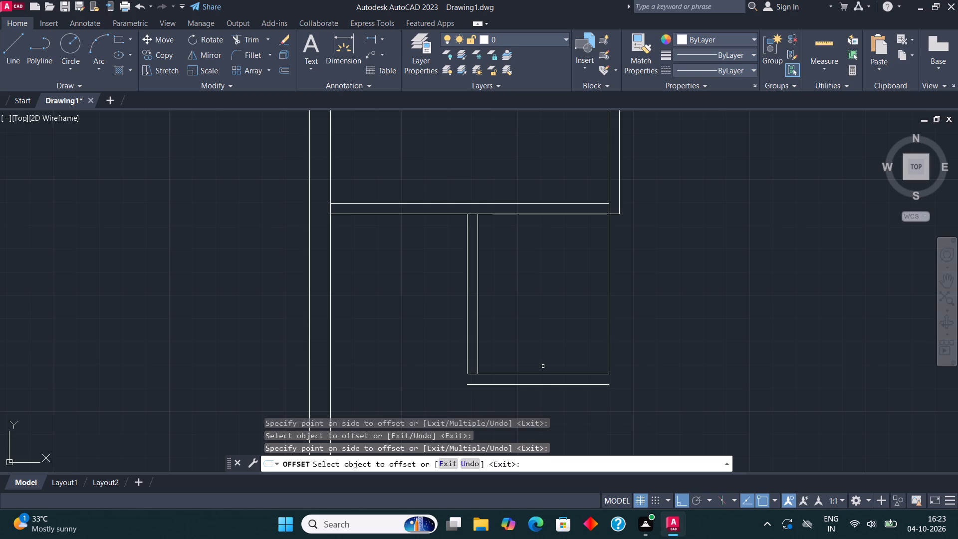
{"action": "left_click", "coordinate": [608, 291]}
{"action": "left_click", "coordinate": [656, 281]}
Fillet the small room's offset bottom line with the outermost left and right lines to close both lower outer corners.
{"action": "scroll", "coordinate": [655, 285], "scroll_direction": "down", "scroll_amount": 1}
{"action": "scroll", "coordinate": [538, 363], "scroll_direction": "up", "scroll_amount": 1}
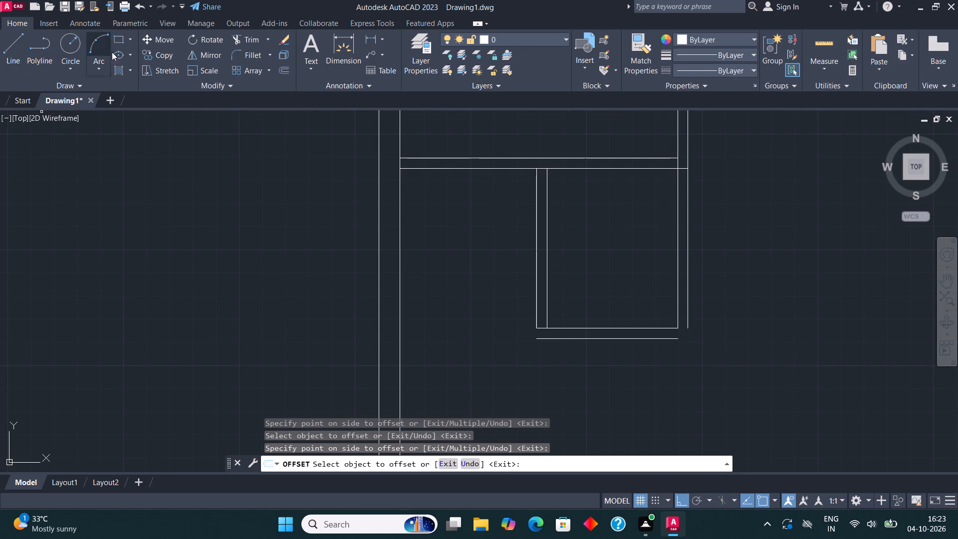
{"action": "left_click", "coordinate": [247, 55]}
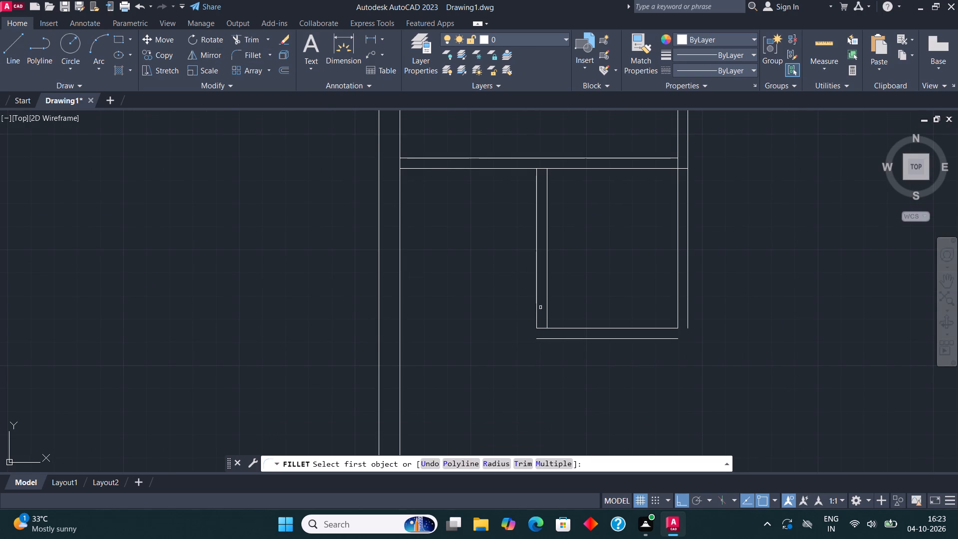
{"action": "left_click", "coordinate": [536, 301]}
{"action": "left_click", "coordinate": [545, 338]}
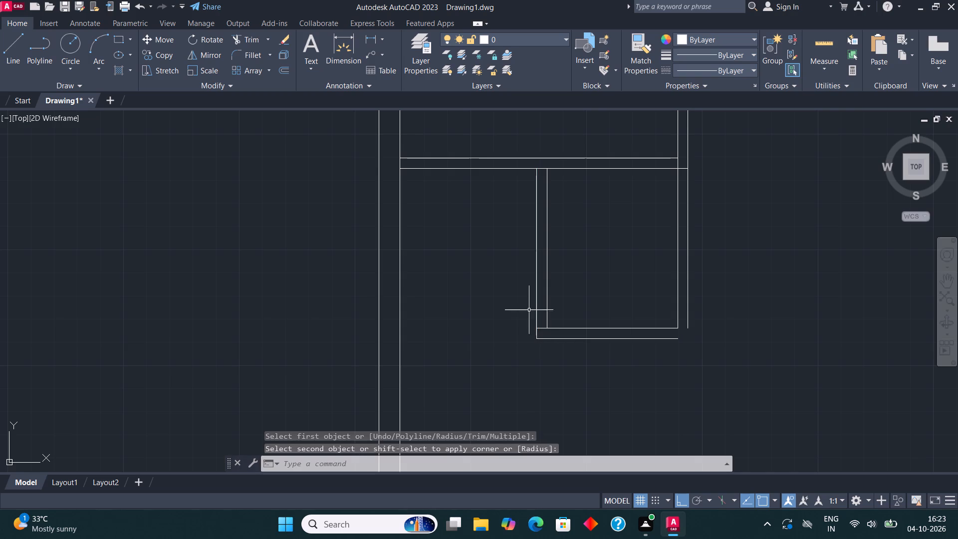
{"action": "left_click", "coordinate": [244, 59]}
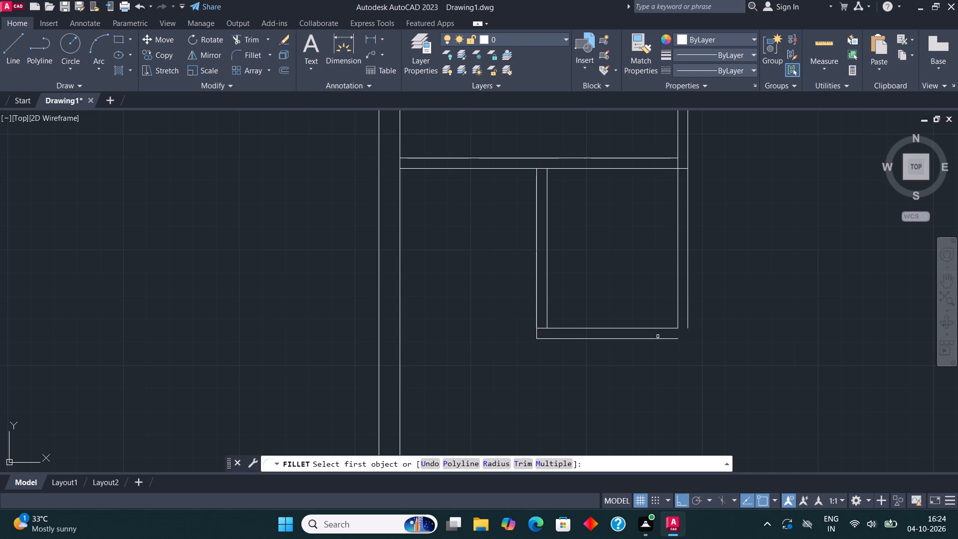
{"action": "left_click", "coordinate": [658, 336]}
{"action": "left_click", "coordinate": [663, 339]}
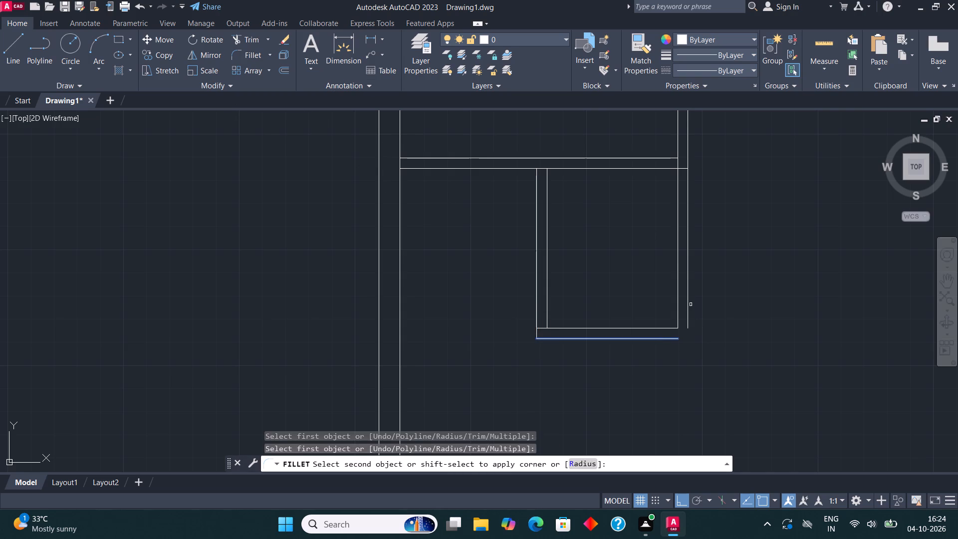
{"action": "left_click", "coordinate": [691, 304]}
{"action": "left_click", "coordinate": [688, 298]}
Trim the stub of the small room's inner bottom line between the two left partition lines.
{"action": "left_click", "coordinate": [242, 39]}
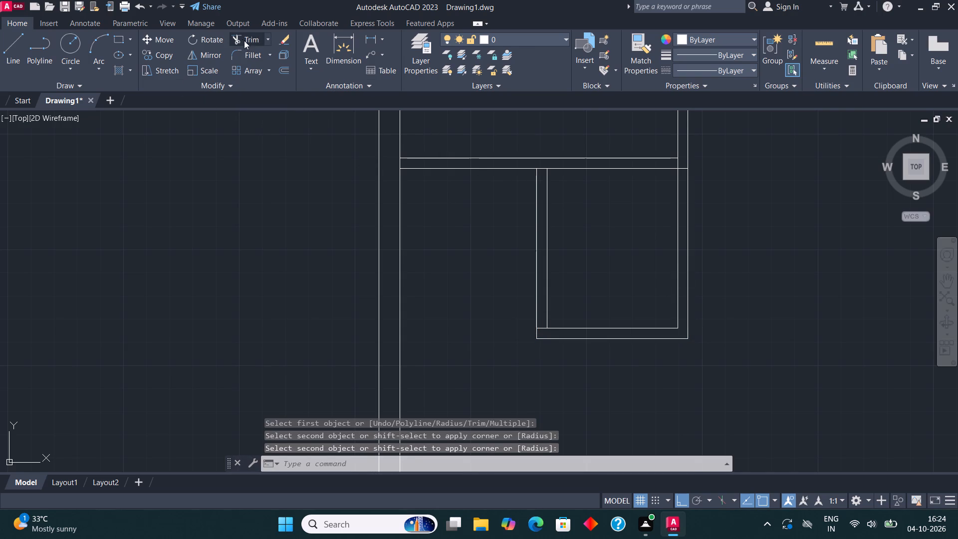
{"action": "scroll", "coordinate": [536, 352], "scroll_direction": "up", "scroll_amount": 2}
{"action": "left_click", "coordinate": [540, 320]}
{"action": "left_click", "coordinate": [544, 274]}
{"action": "scroll", "coordinate": [524, 290], "scroll_direction": "down", "scroll_amount": 2}
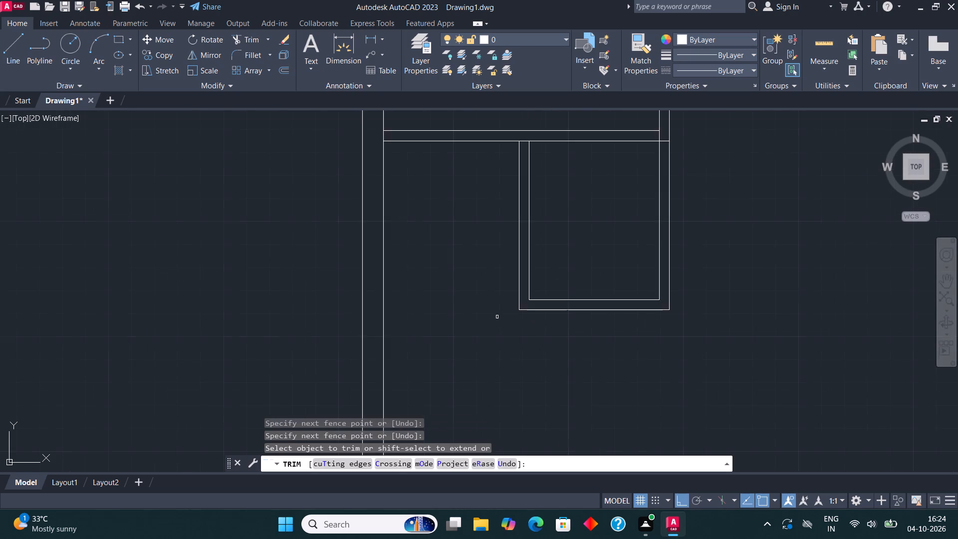
{"action": "scroll", "coordinate": [491, 321], "scroll_direction": "down", "scroll_amount": 1}
{"action": "middle_click_drag", "start_coordinate": [491, 324], "coordinate": [499, 349]}
{"action": "key", "text": "Escape"}
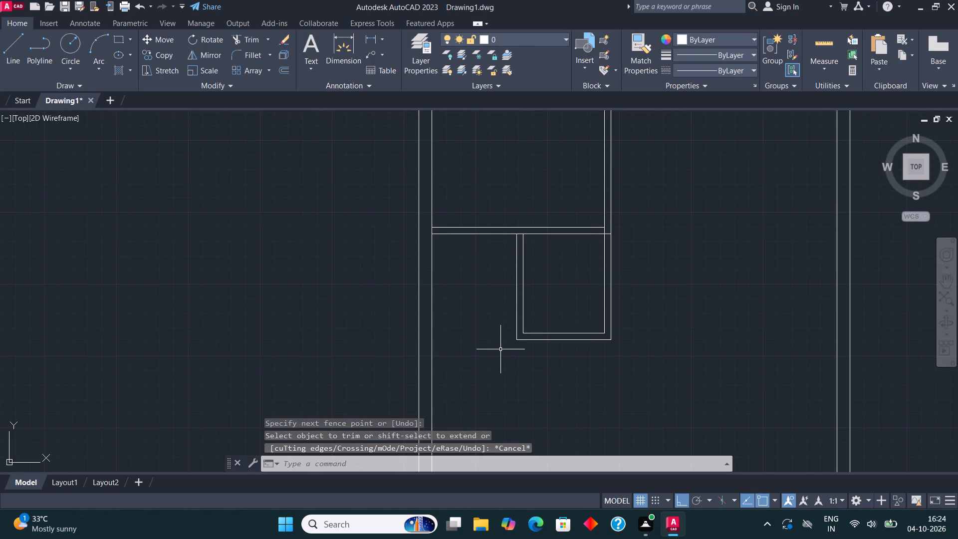
Draw two lines from the small room's lower-left outer and inner corners to the left wall's inner face, extending the bottom partition.
{"action": "left_click", "coordinate": [7, 47]}
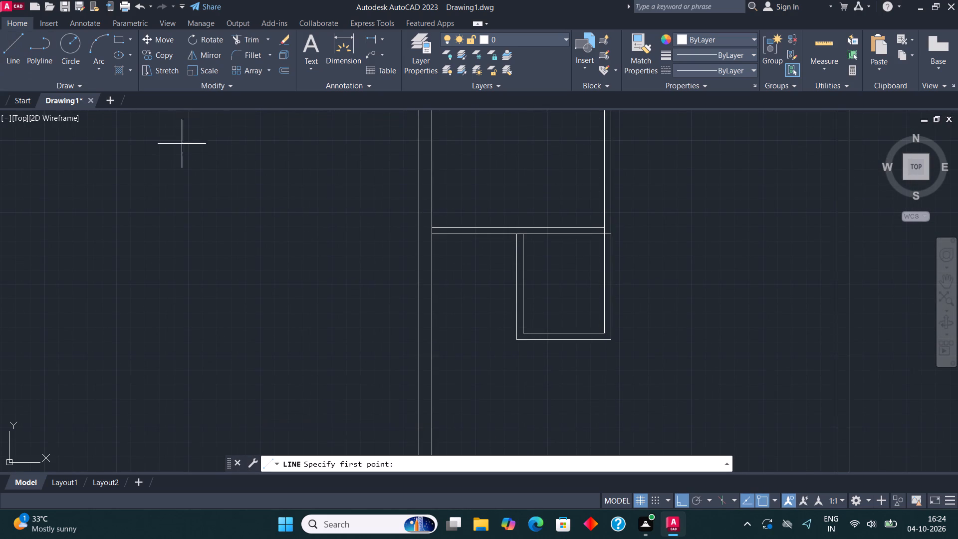
{"action": "scroll", "coordinate": [513, 342], "scroll_direction": "up", "scroll_amount": 1}
{"action": "left_click", "coordinate": [513, 342]}
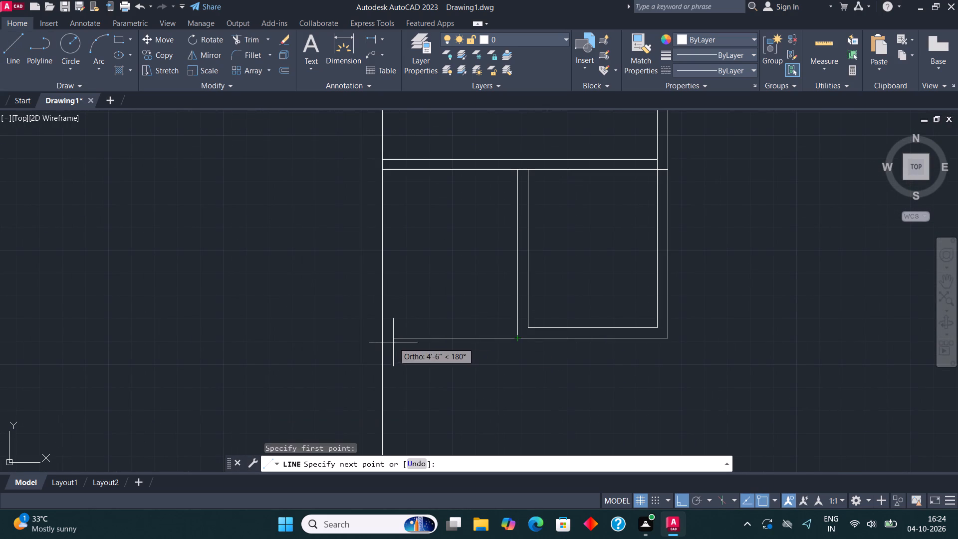
{"action": "left_click", "coordinate": [383, 338]}
{"action": "left_click", "coordinate": [8, 44]}
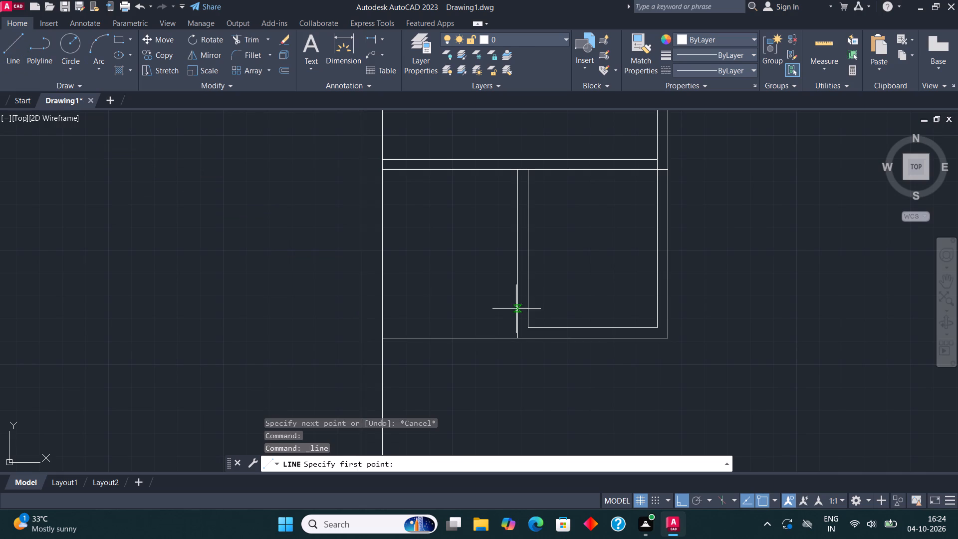
{"action": "left_click", "coordinate": [529, 326]}
{"action": "left_click", "coordinate": [384, 328]}
{"action": "scroll", "coordinate": [387, 350], "scroll_direction": "down", "scroll_amount": 2}
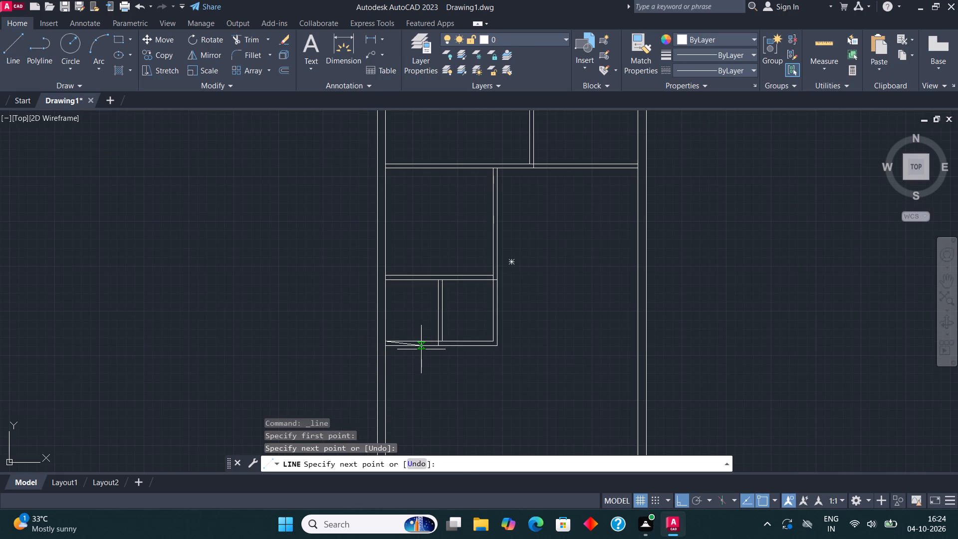
{"action": "key", "text": "Escape"}
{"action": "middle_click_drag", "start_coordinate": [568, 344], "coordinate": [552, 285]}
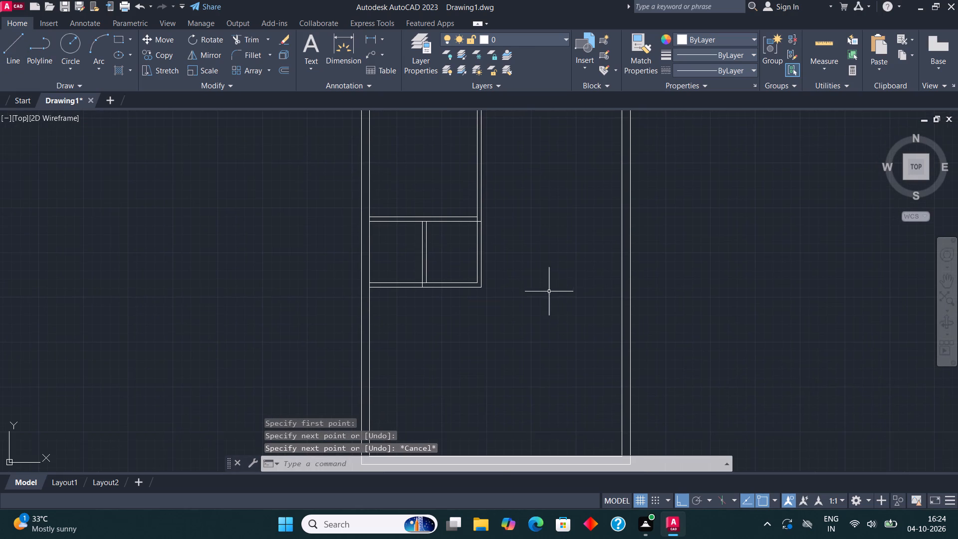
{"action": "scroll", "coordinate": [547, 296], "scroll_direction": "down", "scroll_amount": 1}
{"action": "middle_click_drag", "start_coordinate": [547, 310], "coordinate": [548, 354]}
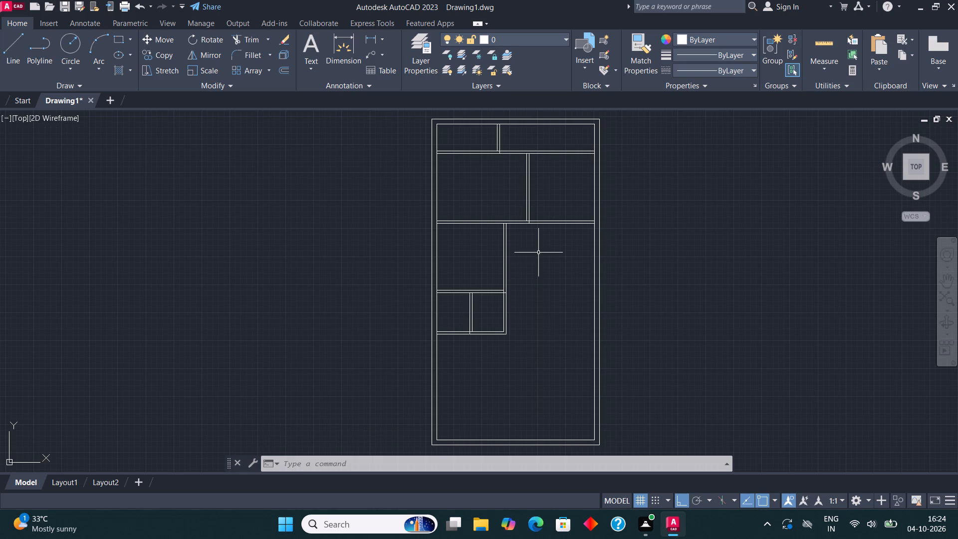
Draw a small room below the middle partition against the right wall: 4' down the wall, 6' left and 4' up.
{"action": "middle_click_drag", "start_coordinate": [538, 253], "coordinate": [508, 327]}
{"action": "scroll", "coordinate": [555, 311], "scroll_direction": "up", "scroll_amount": 3}
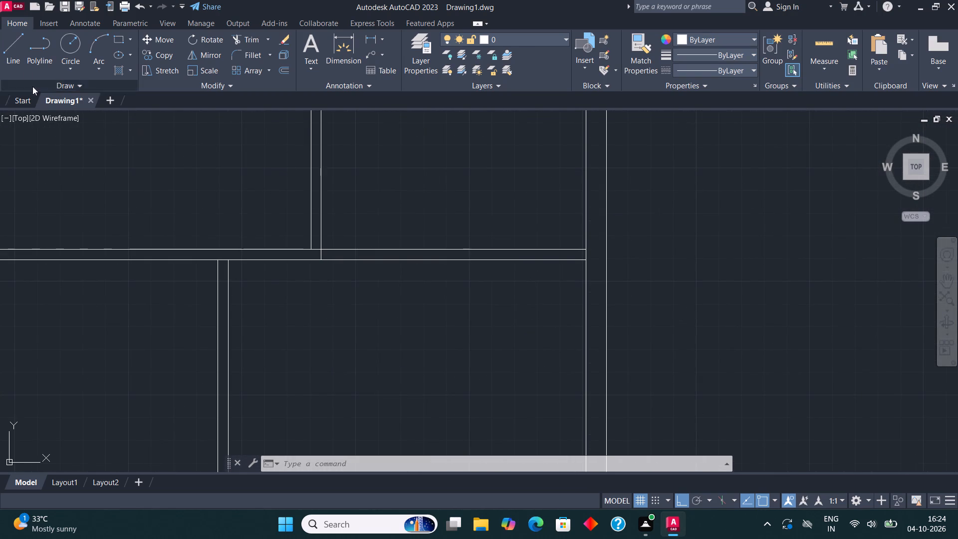
{"action": "left_click", "coordinate": [3, 50]}
{"action": "left_click", "coordinate": [587, 260]}
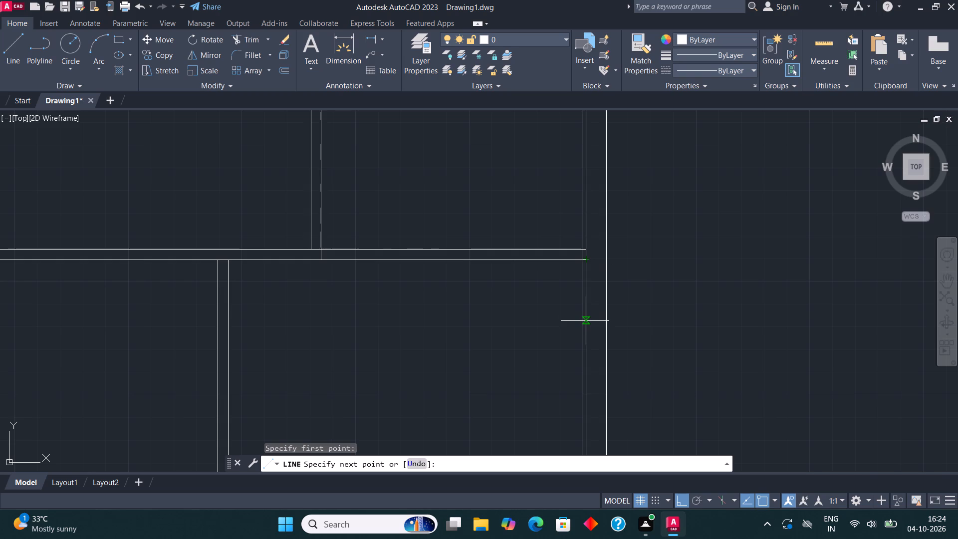
{"action": "type", "text": "4'"}
{"action": "key", "text": "Return"}
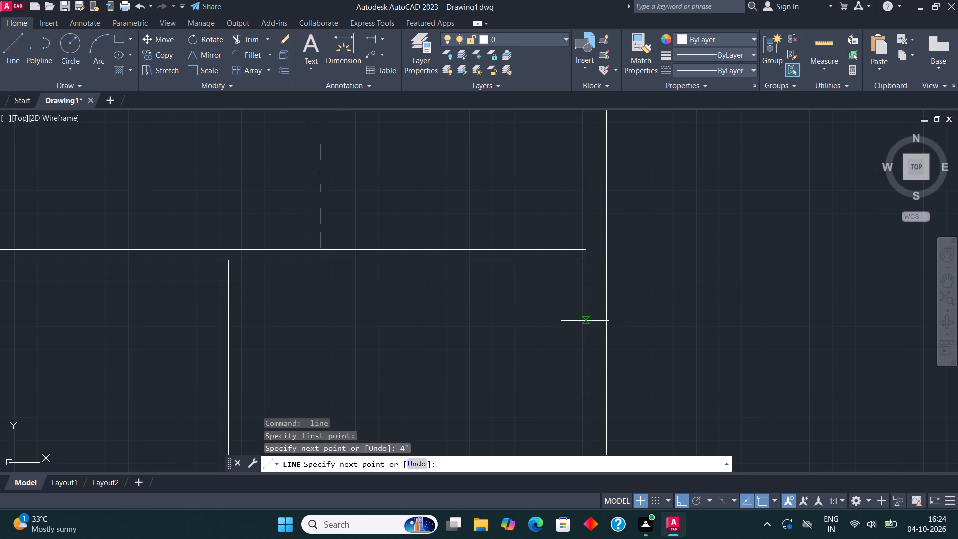
{"action": "type", "text": "6'"}
{"action": "key", "text": "Return"}
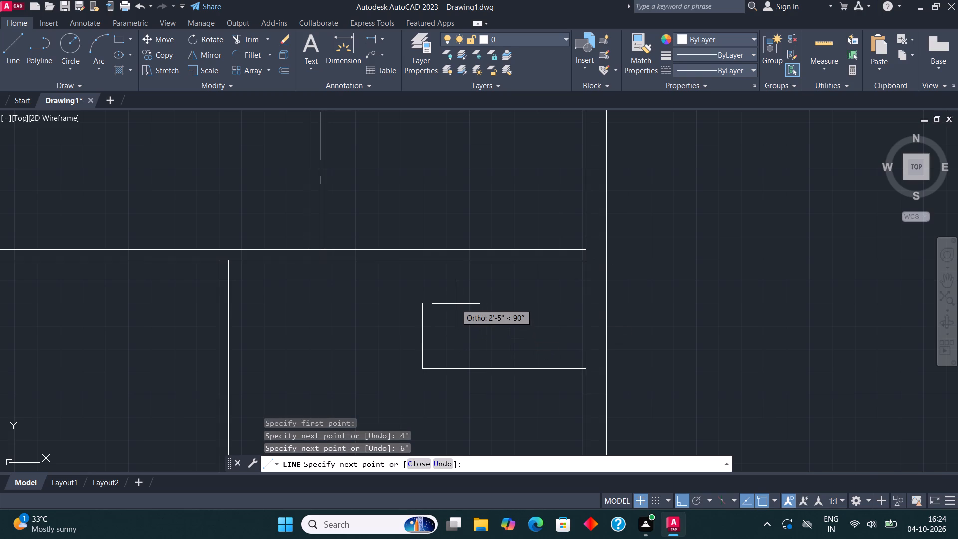
{"action": "type", "text": "4'"}
{"action": "key", "text": "Return"}
{"action": "key", "text": "Escape"}
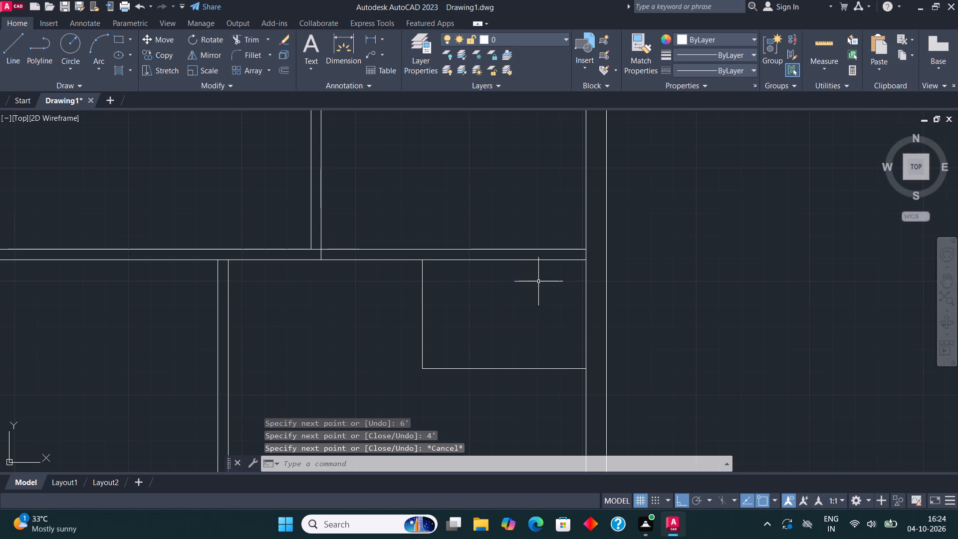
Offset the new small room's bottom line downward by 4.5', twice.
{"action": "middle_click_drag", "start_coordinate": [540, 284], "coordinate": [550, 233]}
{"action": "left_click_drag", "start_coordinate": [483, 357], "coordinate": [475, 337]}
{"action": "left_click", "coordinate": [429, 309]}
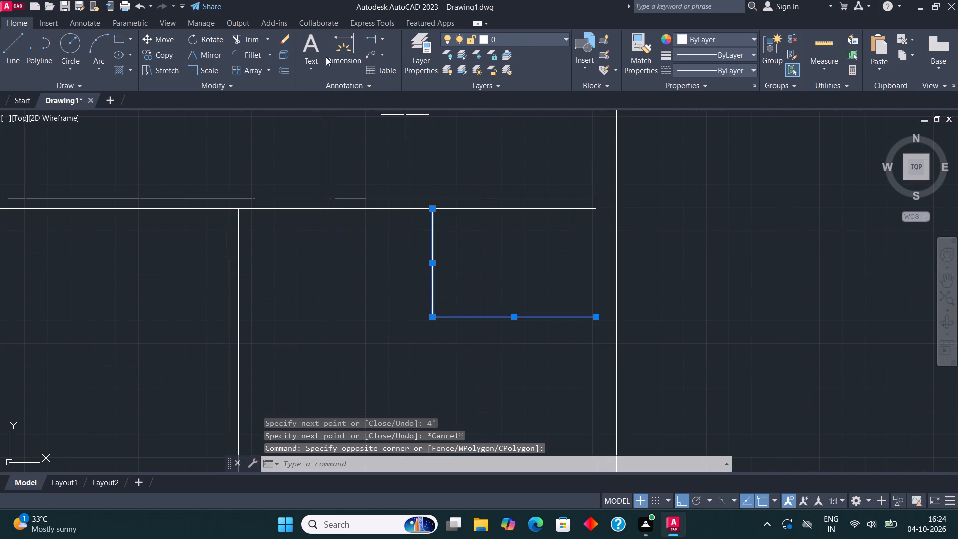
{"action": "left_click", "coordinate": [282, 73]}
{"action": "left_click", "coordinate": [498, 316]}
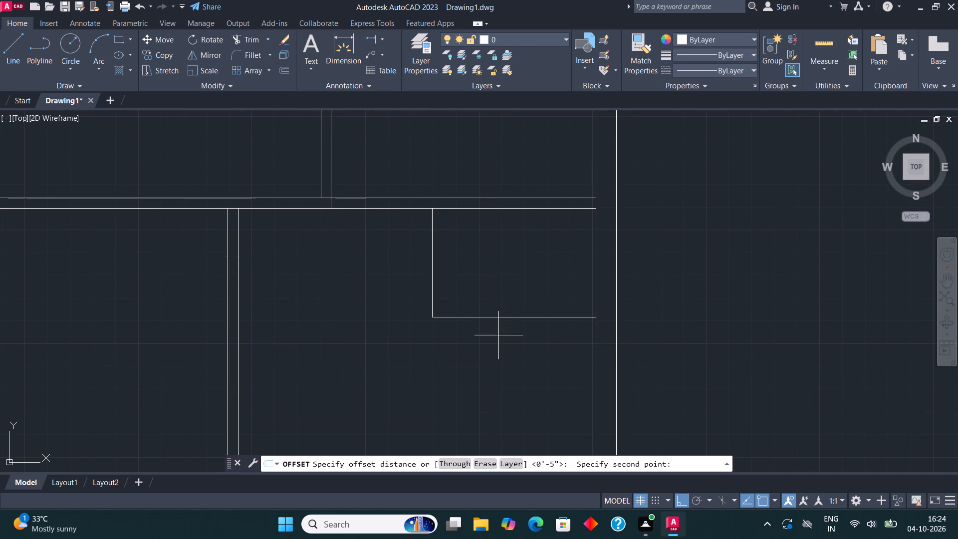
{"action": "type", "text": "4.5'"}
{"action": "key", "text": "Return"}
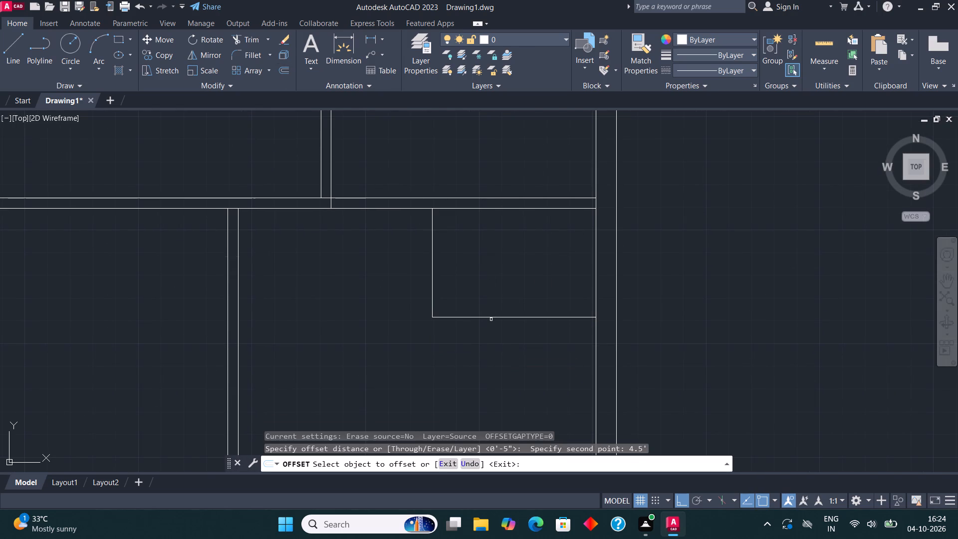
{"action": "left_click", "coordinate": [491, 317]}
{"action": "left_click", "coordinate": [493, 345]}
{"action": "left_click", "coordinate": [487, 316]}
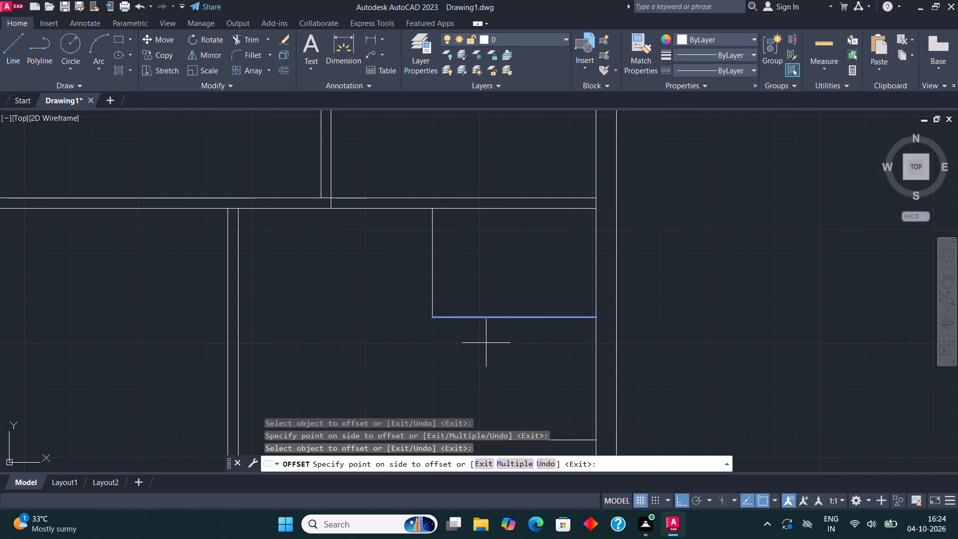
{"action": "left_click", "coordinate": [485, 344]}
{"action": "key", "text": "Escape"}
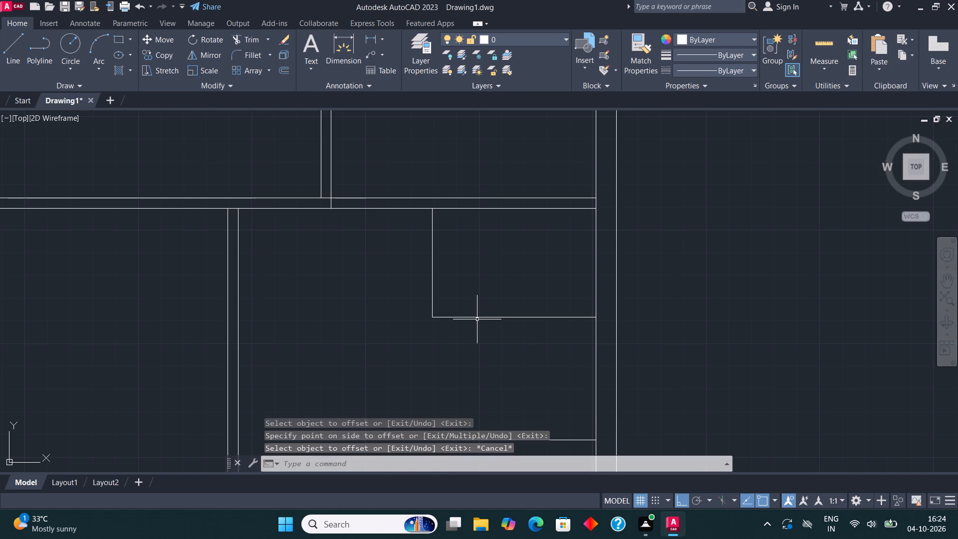
Offset the small room's bottom line downward and its left line outward by 4.5".
{"action": "double_click", "coordinate": [477, 319]}
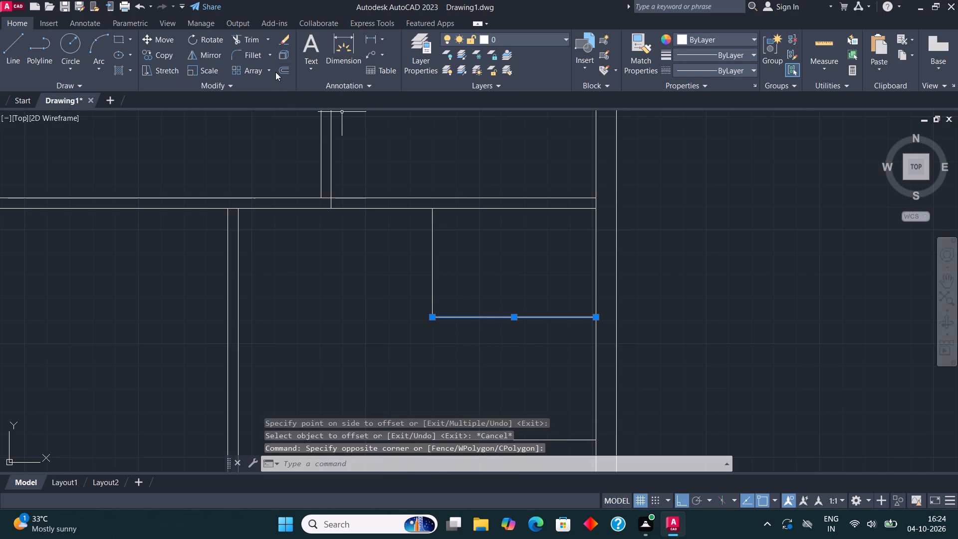
{"action": "left_click", "coordinate": [281, 69]}
{"action": "left_click", "coordinate": [481, 314]}
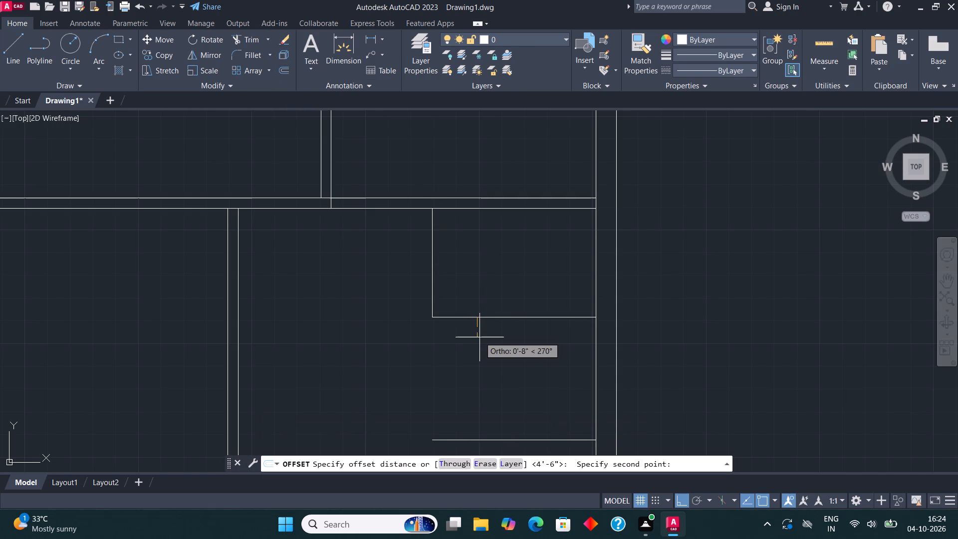
{"action": "type", "text": "4.5\""}
{"action": "key", "text": "Return"}
{"action": "left_click", "coordinate": [479, 338]}
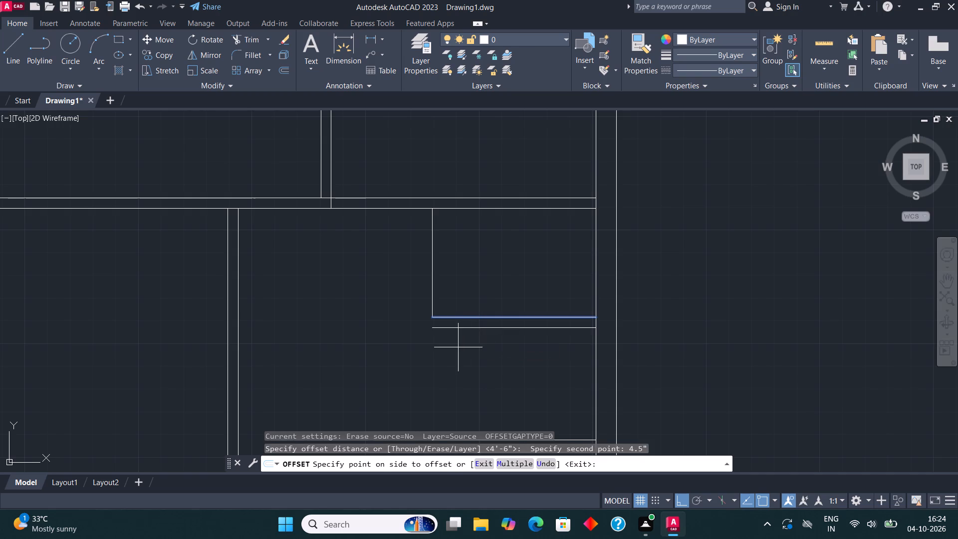
{"action": "left_click", "coordinate": [457, 347]}
{"action": "left_click", "coordinate": [433, 284]}
{"action": "left_click", "coordinate": [406, 269]}
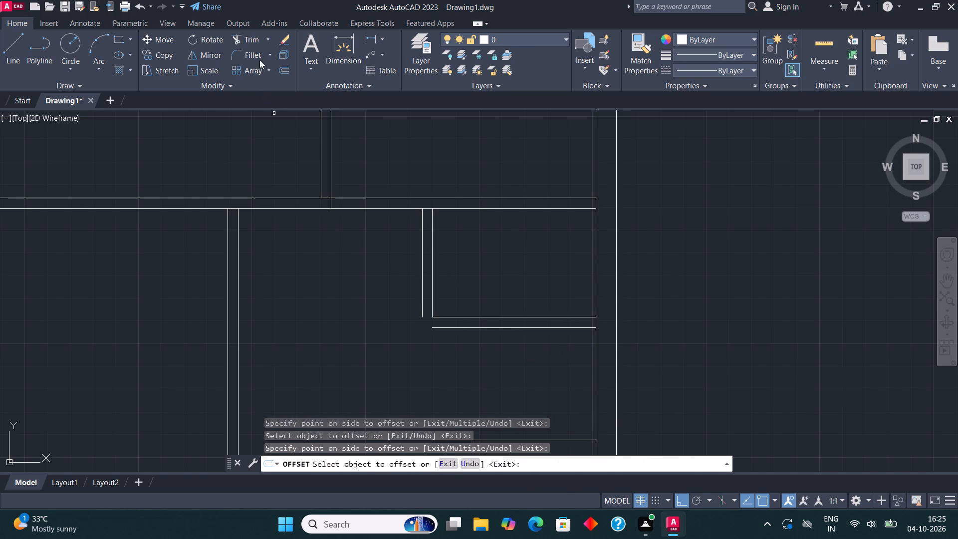
Fillet the small room's offset left and bottom lines to close the lower-left outer corner.
{"action": "left_click", "coordinate": [255, 50]}
{"action": "left_click", "coordinate": [422, 302]}
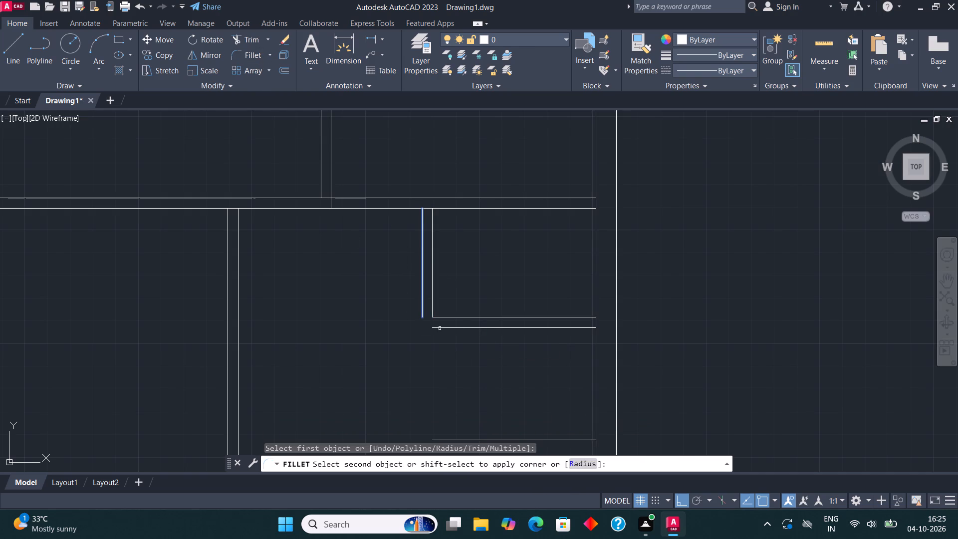
{"action": "left_click", "coordinate": [444, 330]}
{"action": "left_click", "coordinate": [442, 327]}
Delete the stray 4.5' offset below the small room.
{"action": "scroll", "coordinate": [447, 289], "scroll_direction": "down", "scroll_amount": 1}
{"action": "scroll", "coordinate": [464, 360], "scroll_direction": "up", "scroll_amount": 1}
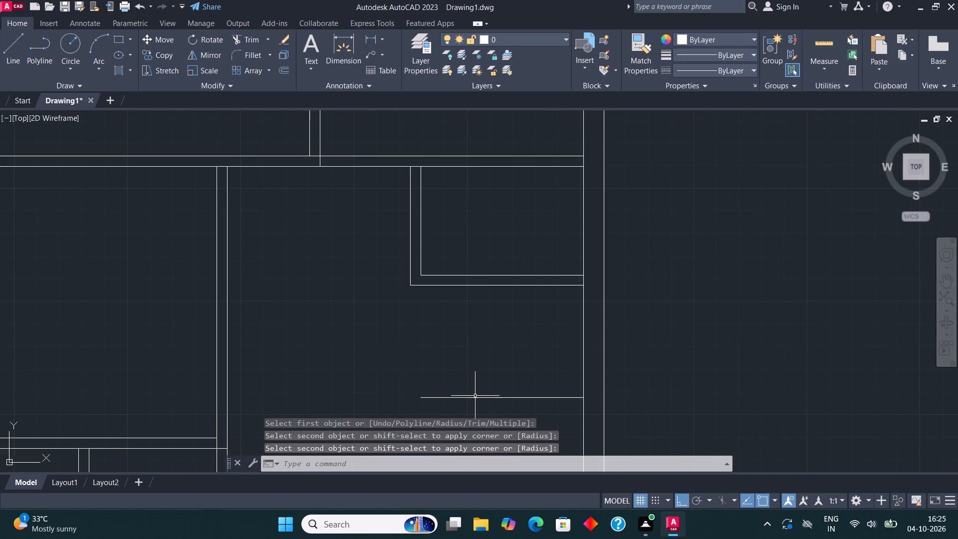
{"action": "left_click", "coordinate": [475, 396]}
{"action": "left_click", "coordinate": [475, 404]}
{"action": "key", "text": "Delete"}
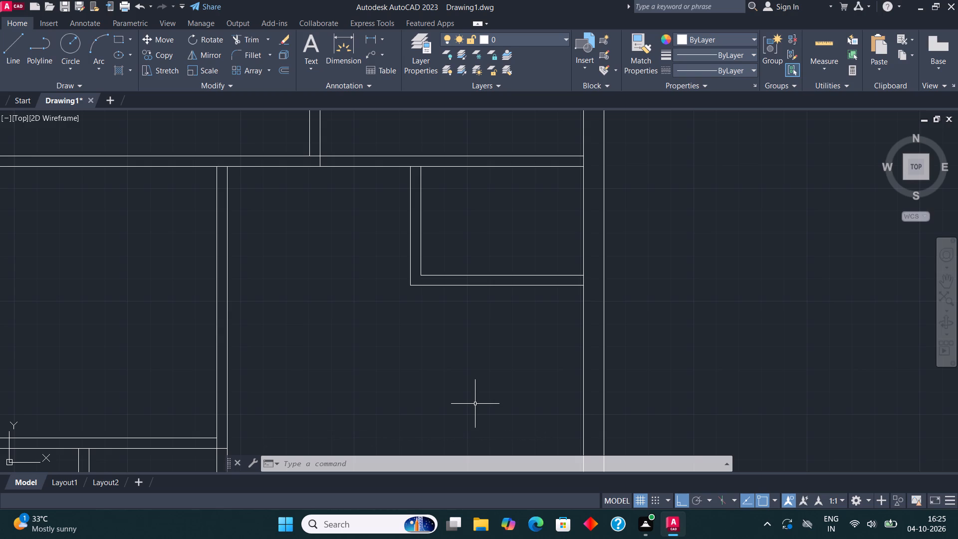
Draw a line from the small room's outer lower-right corner 10'3" down the right wall, continuing left to the left rooms' outer partition line.
{"action": "scroll", "coordinate": [464, 394], "scroll_direction": "down", "scroll_amount": 2}
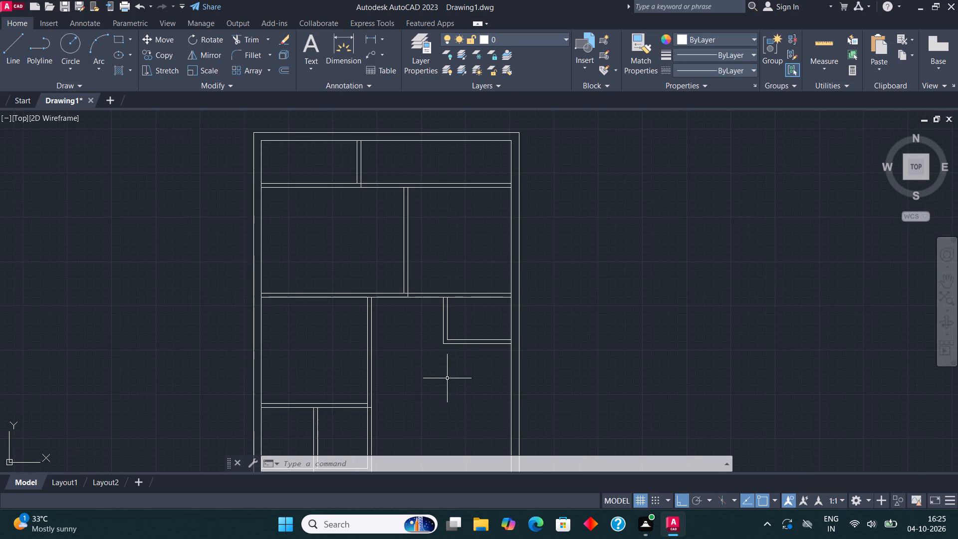
{"action": "middle_click_drag", "start_coordinate": [447, 377], "coordinate": [455, 307]}
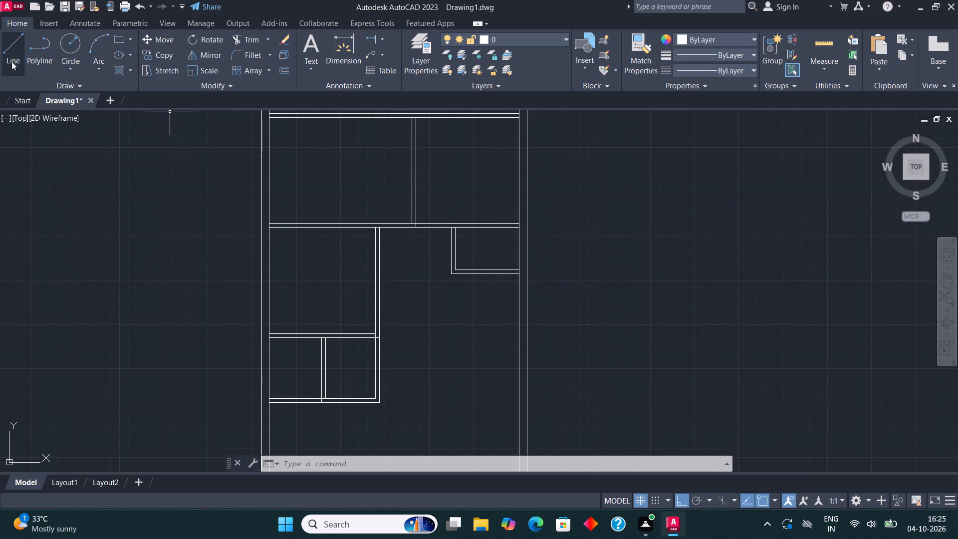
{"action": "left_click", "coordinate": [6, 52]}
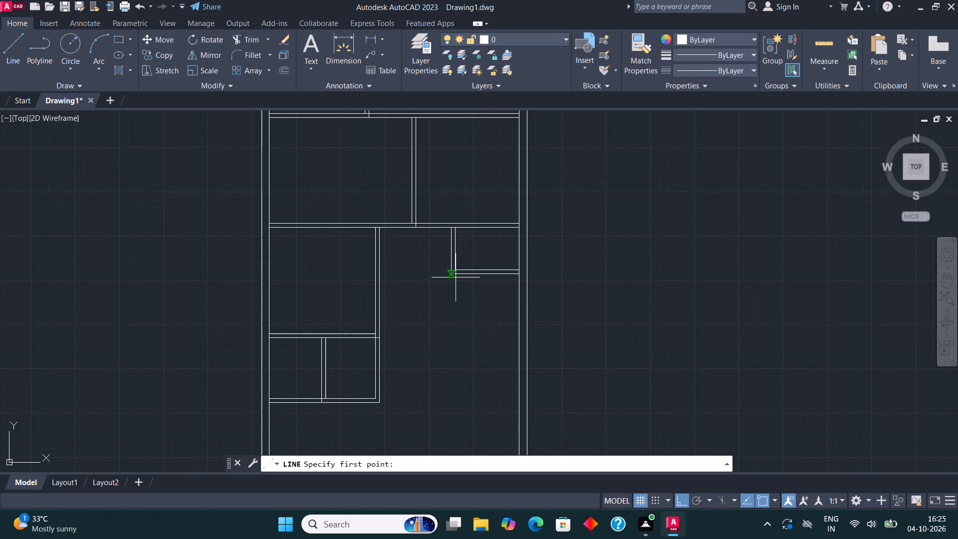
{"action": "left_click", "coordinate": [517, 275]}
{"action": "type", "text": "10'3\""}
{"action": "key", "text": "Return"}
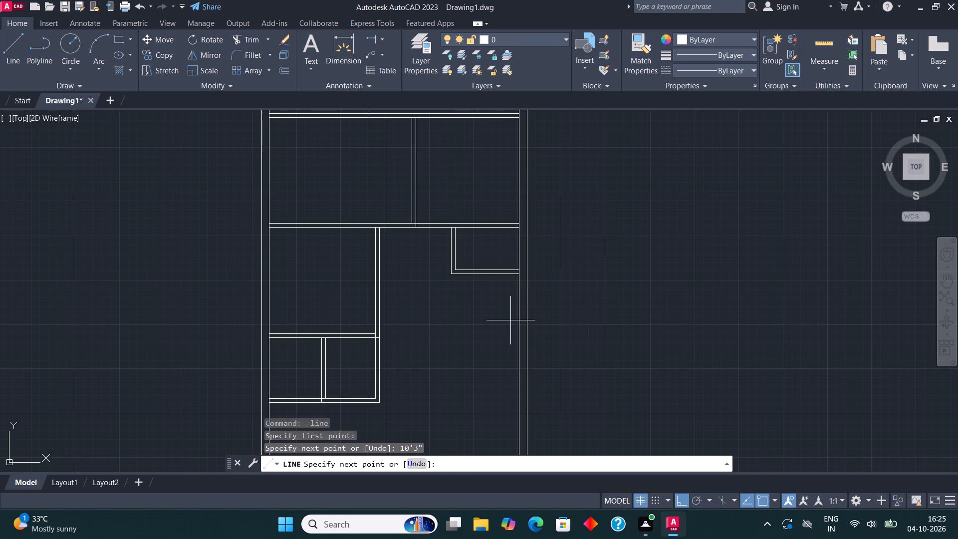
{"action": "scroll", "coordinate": [511, 327], "scroll_direction": "down", "scroll_amount": 4}
{"action": "scroll", "coordinate": [530, 356], "scroll_direction": "up", "scroll_amount": 3}
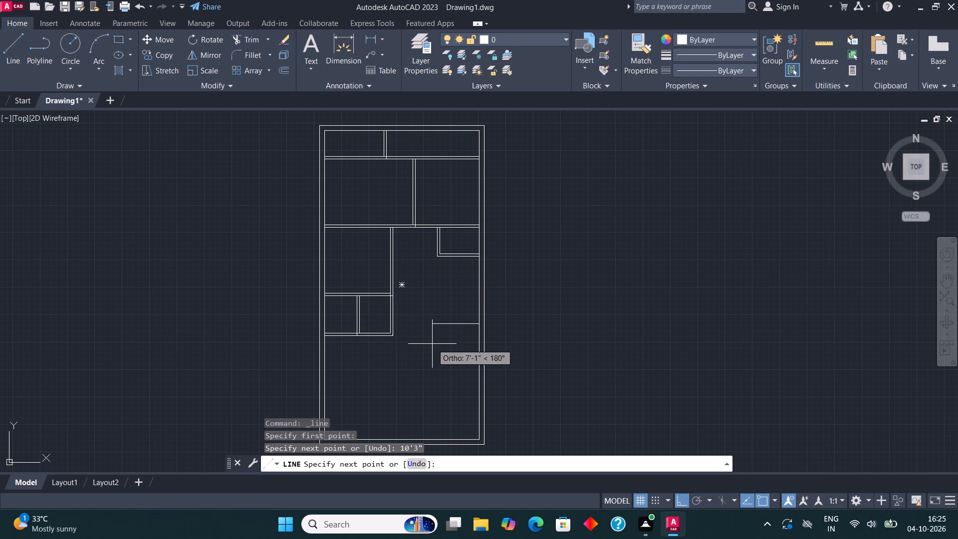
{"action": "middle_click_drag", "start_coordinate": [462, 347], "coordinate": [484, 353]}
{"action": "scroll", "coordinate": [459, 345], "scroll_direction": "up", "scroll_amount": 2}
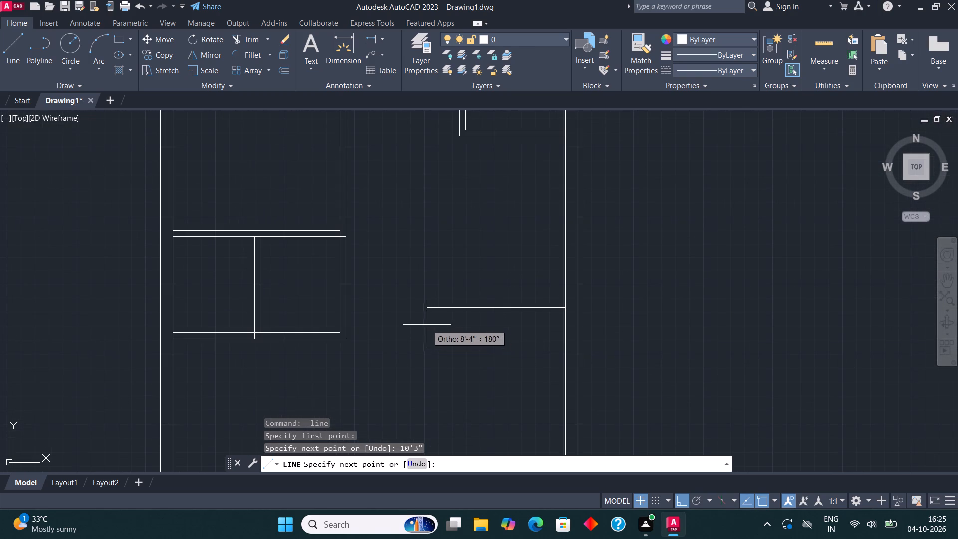
{"action": "scroll", "coordinate": [425, 324], "scroll_direction": "up", "scroll_amount": 1}
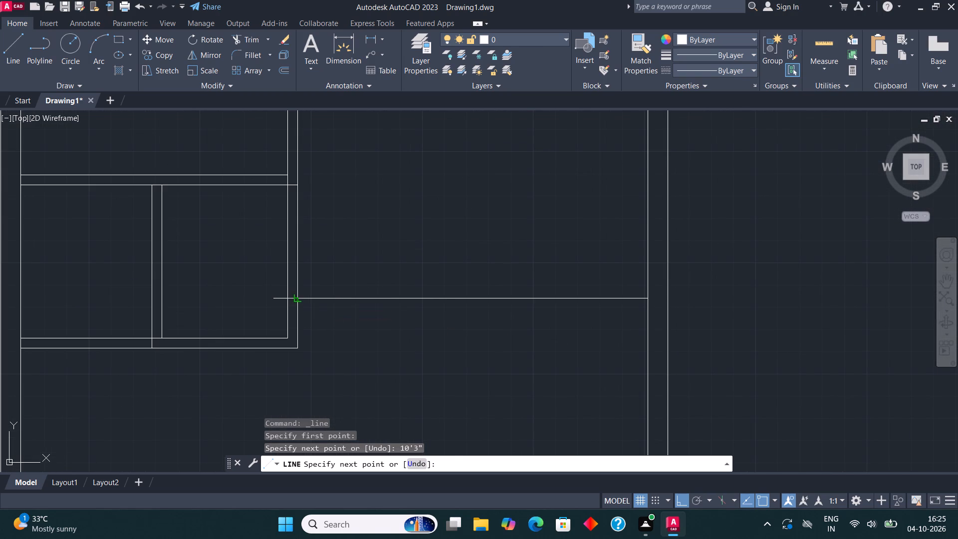
{"action": "left_click", "coordinate": [298, 297]}
{"action": "key", "text": "Escape"}
Copy the new horizontal line 4.5" downward to form the partition thickness.
{"action": "left_click", "coordinate": [407, 300]}
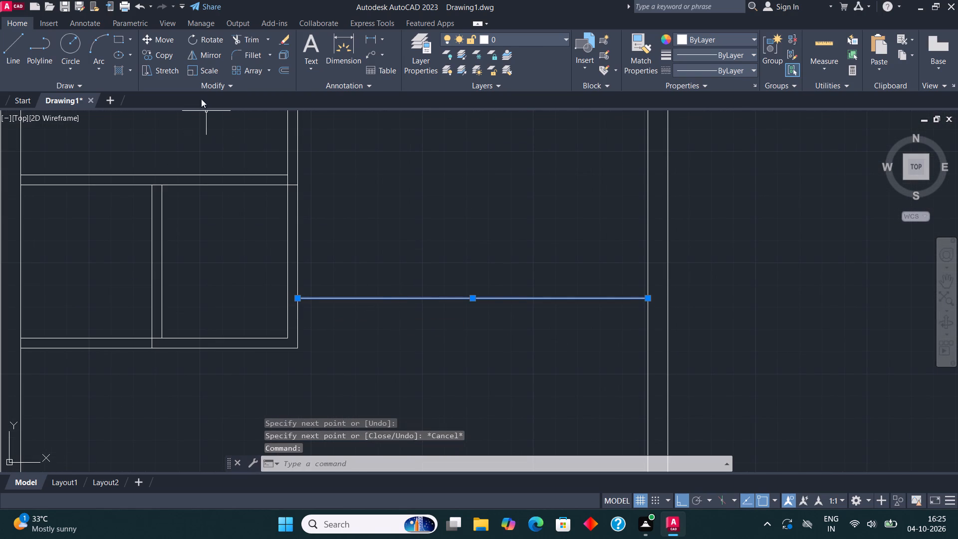
{"action": "left_click", "coordinate": [171, 55]}
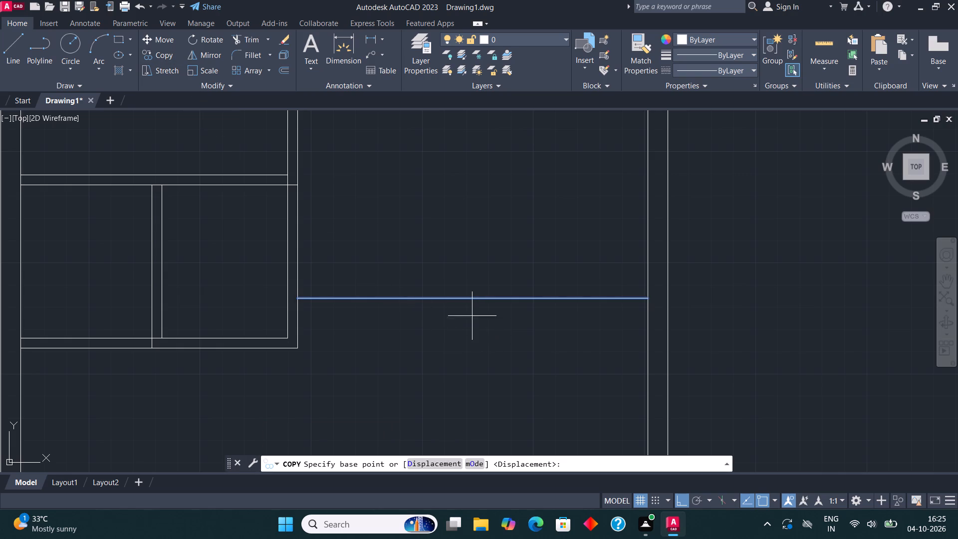
{"action": "left_click", "coordinate": [466, 305]}
{"action": "type", "text": "4.5\""}
{"action": "key", "text": "Return"}
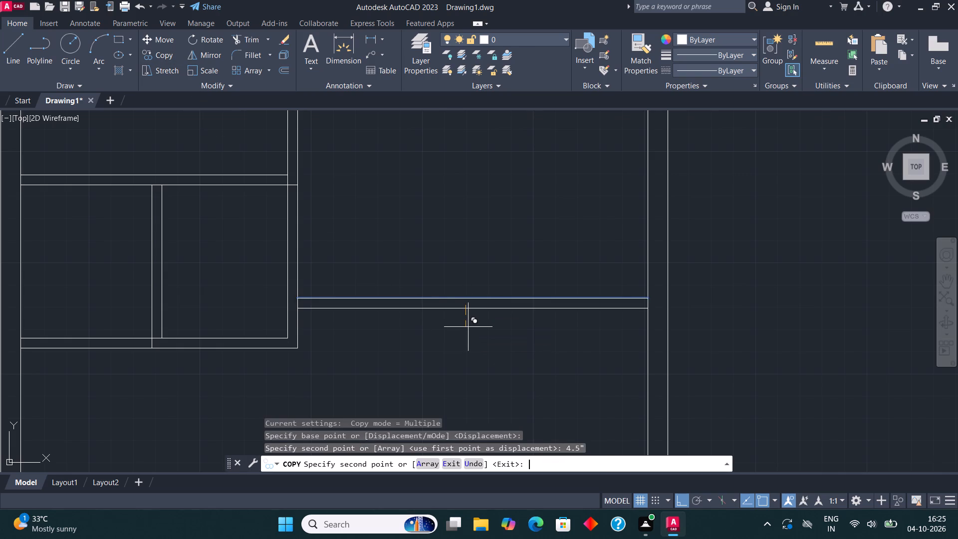
{"action": "key", "text": "Escape"}
Draw a room outline from the new partition's lower right end: 10' down the right wall, 9'2" left and back up to the partition.
{"action": "middle_click_drag", "start_coordinate": [493, 323], "coordinate": [488, 237]}
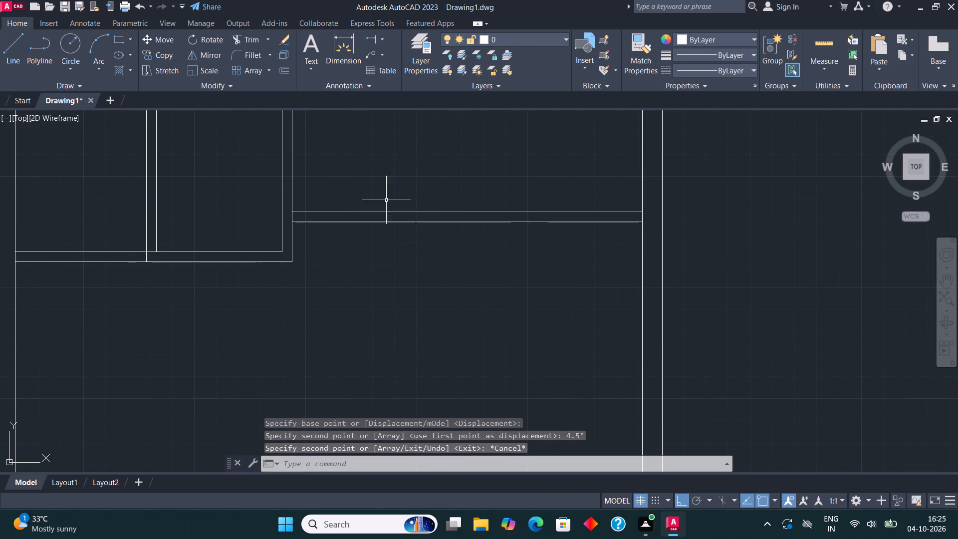
{"action": "left_click", "coordinate": [10, 49]}
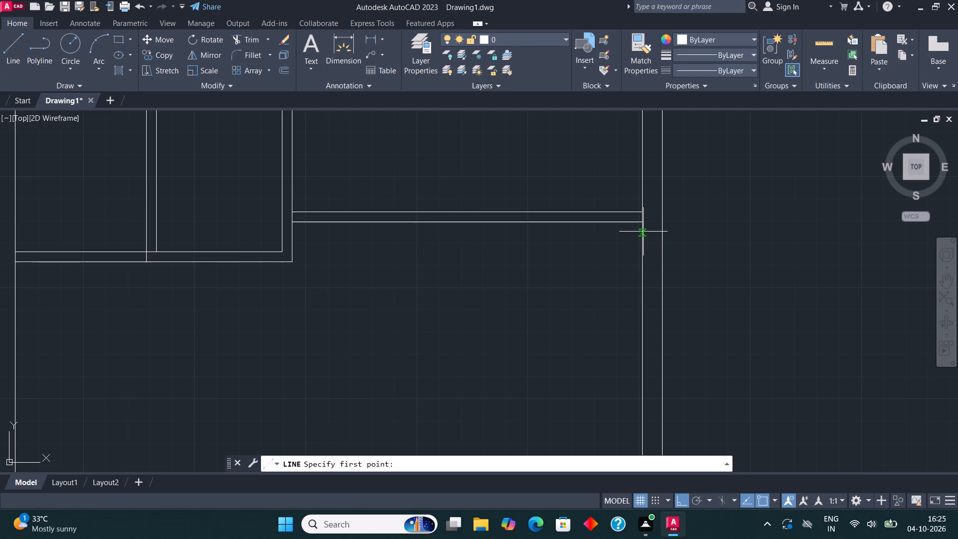
{"action": "left_click", "coordinate": [640, 223]}
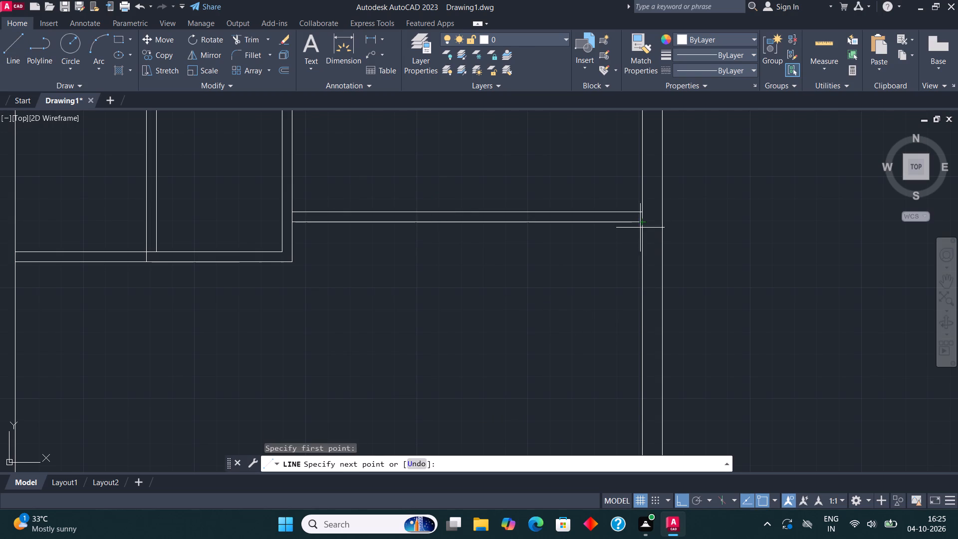
{"action": "type", "text": "10'"}
{"action": "key", "text": "Return"}
{"action": "scroll", "coordinate": [636, 314], "scroll_direction": "down", "scroll_amount": 2}
{"action": "scroll", "coordinate": [610, 384], "scroll_direction": "down", "scroll_amount": 1}
{"action": "scroll", "coordinate": [585, 391], "scroll_direction": "up", "scroll_amount": 2}
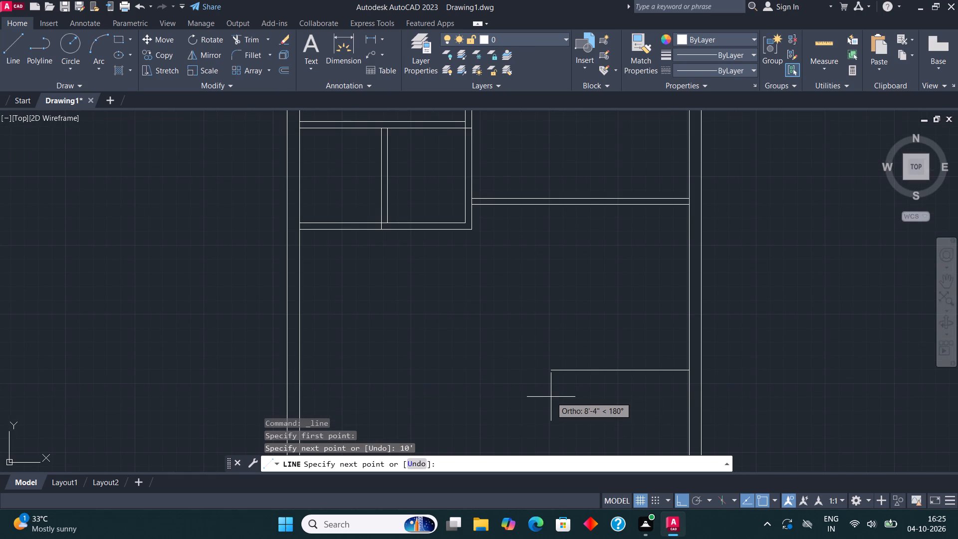
{"action": "type", "text": "9'2\""}
{"action": "key", "text": "Return"}
{"action": "scroll", "coordinate": [551, 397], "scroll_direction": "down", "scroll_amount": 1}
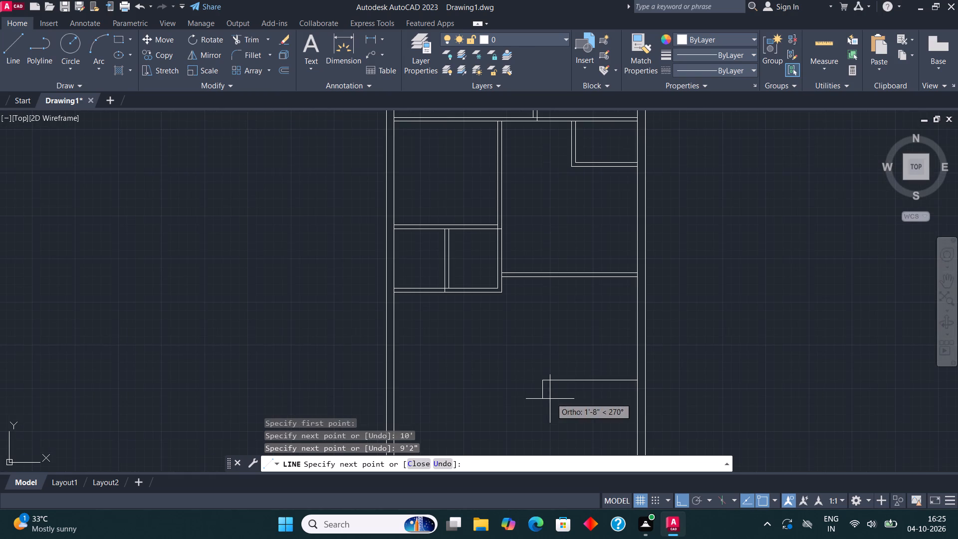
{"action": "left_click", "coordinate": [540, 277]}
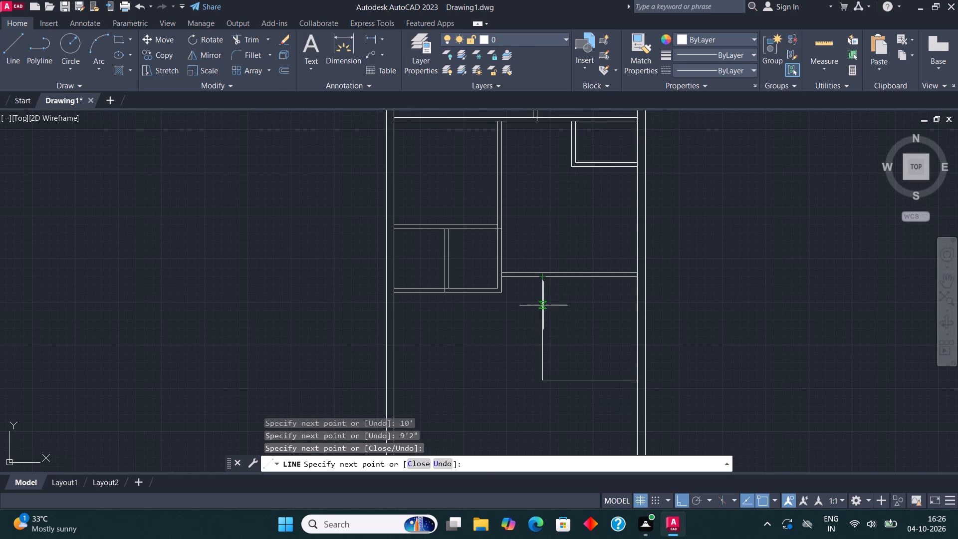
{"action": "key", "text": "Escape"}
Offset the new lower-right room's bottom and left outline lines outward by 4.5".
{"action": "middle_click_drag", "start_coordinate": [550, 355], "coordinate": [539, 319]}
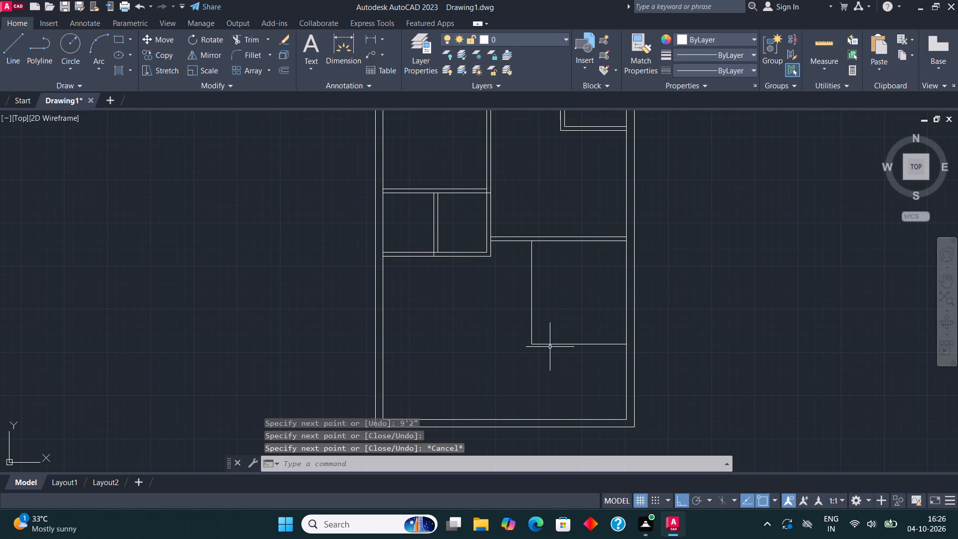
{"action": "left_click", "coordinate": [552, 352]}
{"action": "left_click", "coordinate": [534, 331]}
{"action": "left_click_drag", "start_coordinate": [549, 331], "coordinate": [543, 324]}
{"action": "left_click", "coordinate": [504, 292]}
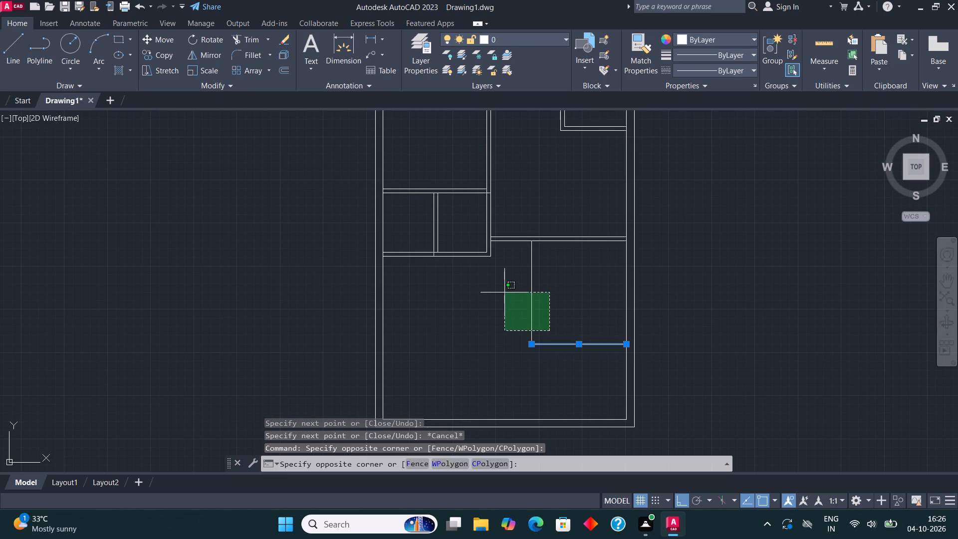
{"action": "left_click", "coordinate": [280, 71]}
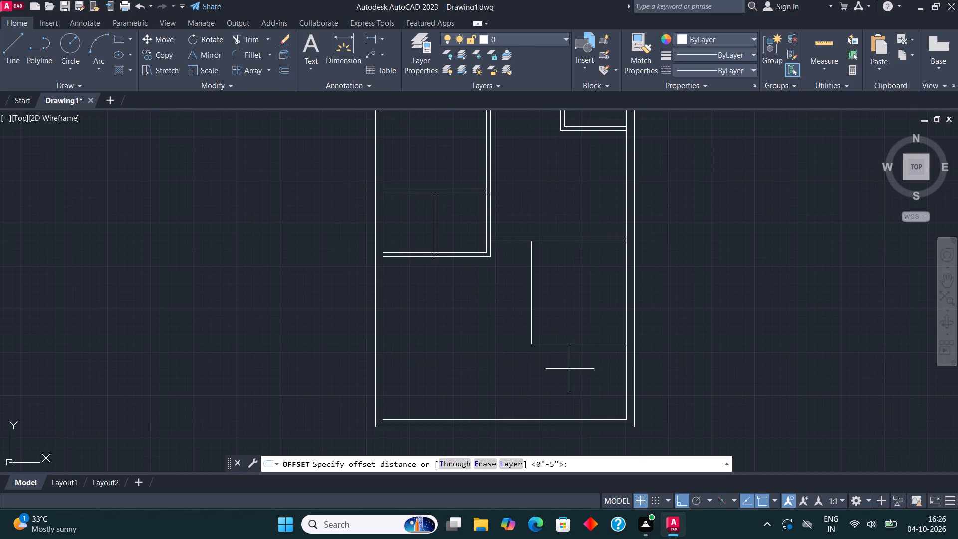
{"action": "left_click", "coordinate": [563, 343]}
{"action": "type", "text": "4.5\""}
{"action": "key", "text": "Return"}
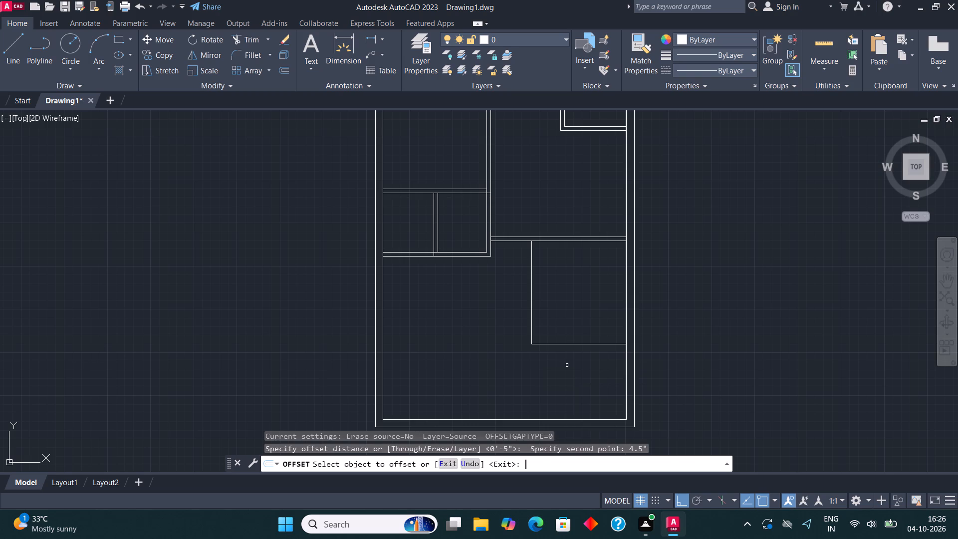
{"action": "left_click", "coordinate": [566, 344]}
{"action": "left_click", "coordinate": [562, 363]}
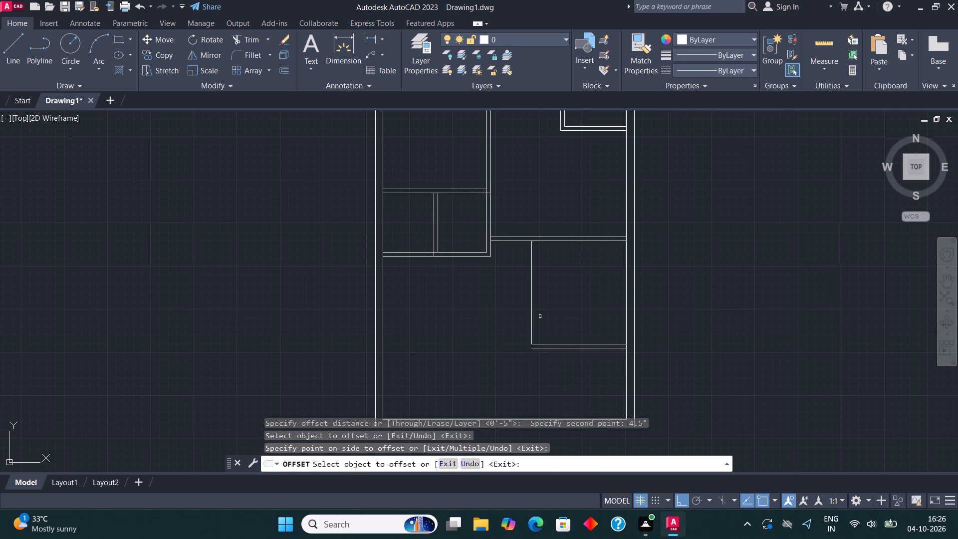
{"action": "left_click", "coordinate": [531, 302]}
{"action": "left_click", "coordinate": [520, 300]}
Fillet the two offset lines together to close the room's outer lower-left corner.
{"action": "left_click", "coordinate": [252, 53]}
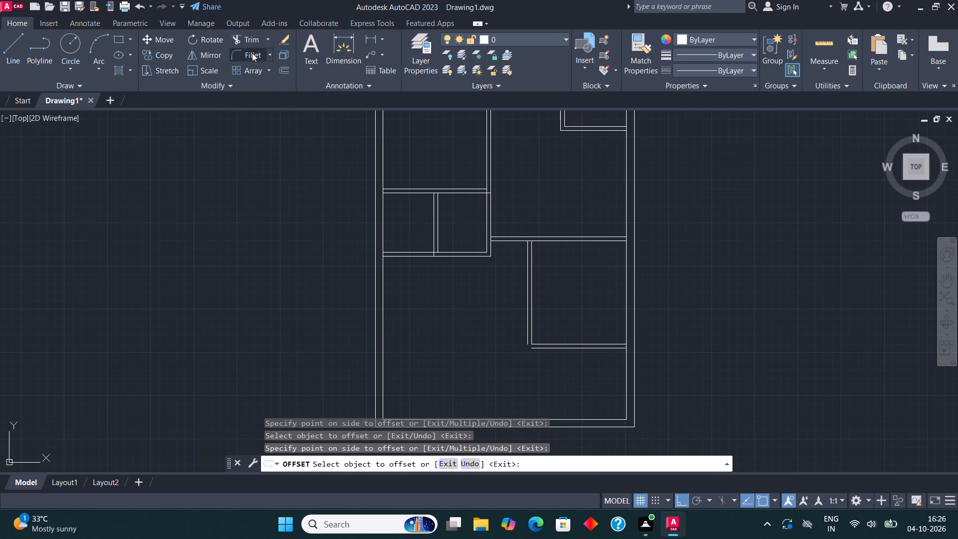
{"action": "left_click", "coordinate": [527, 322]}
{"action": "left_click", "coordinate": [535, 349]}
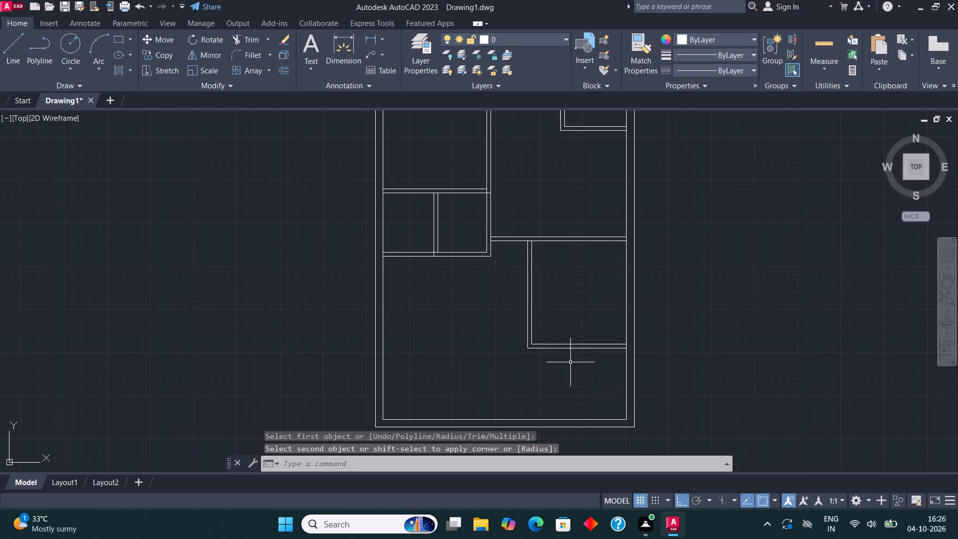
Draw a line from the left rooms' outer lower-right corner down to the lower-right room's inner bottom level, continuing right to that room's inner corner.
{"action": "middle_click_drag", "start_coordinate": [580, 337], "coordinate": [570, 313]}
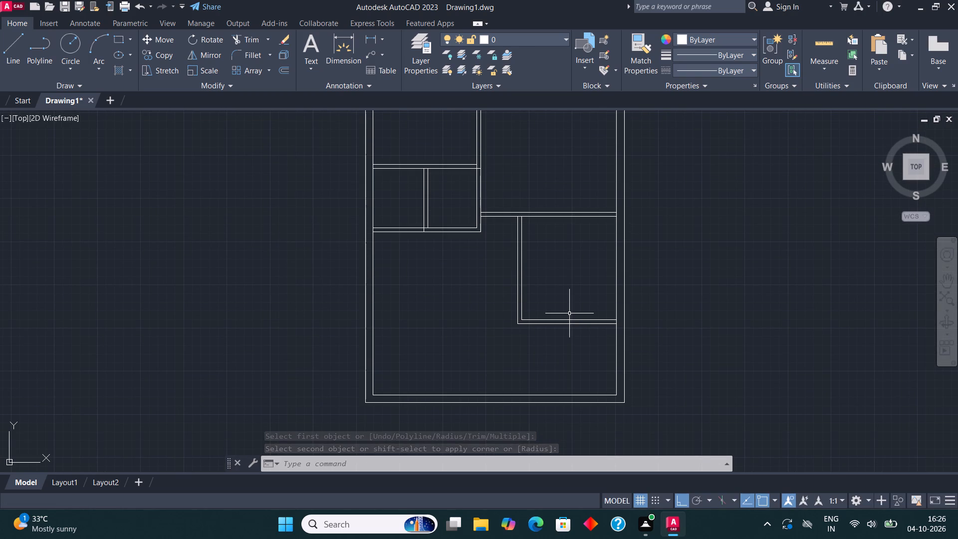
{"action": "middle_click_drag", "start_coordinate": [512, 258], "coordinate": [486, 264]}
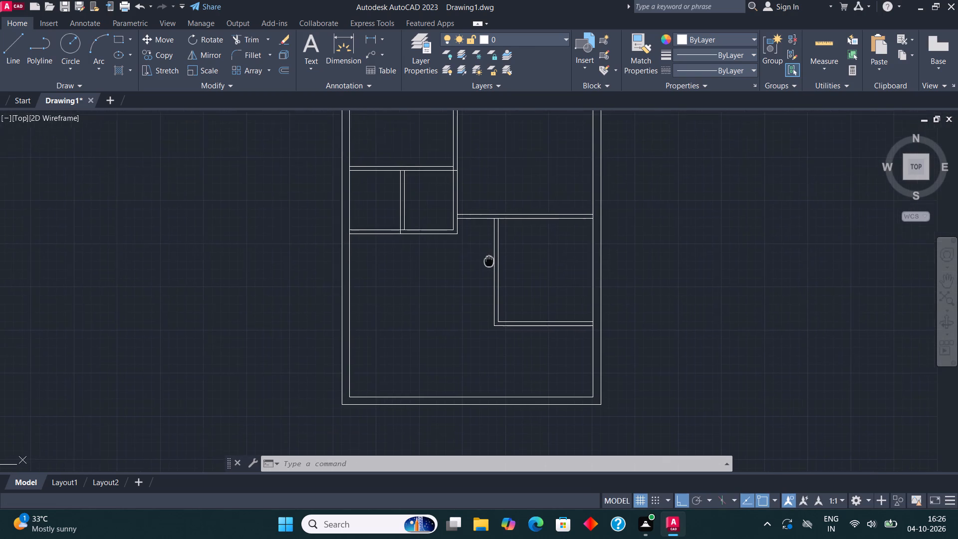
{"action": "middle_click_drag", "start_coordinate": [486, 264], "coordinate": [453, 302]}
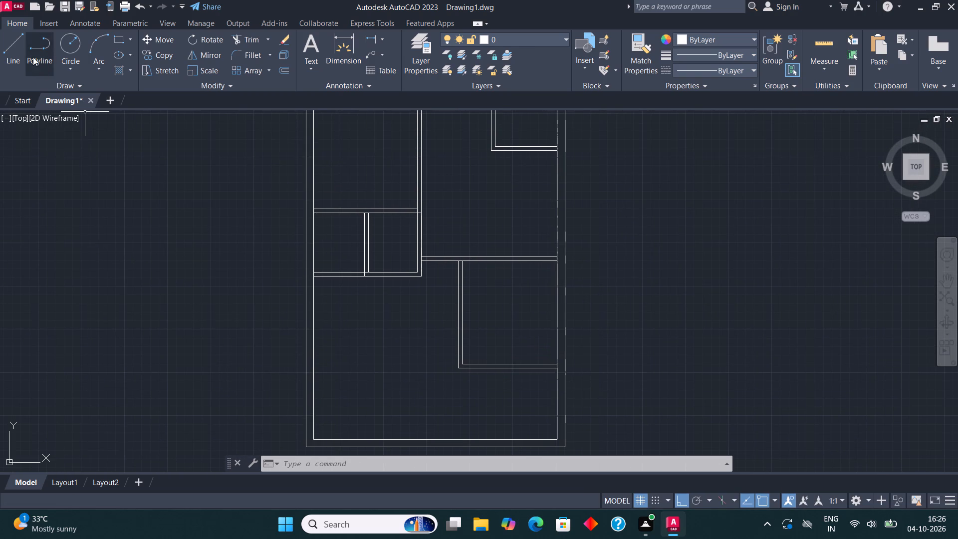
{"action": "left_click", "coordinate": [19, 55]}
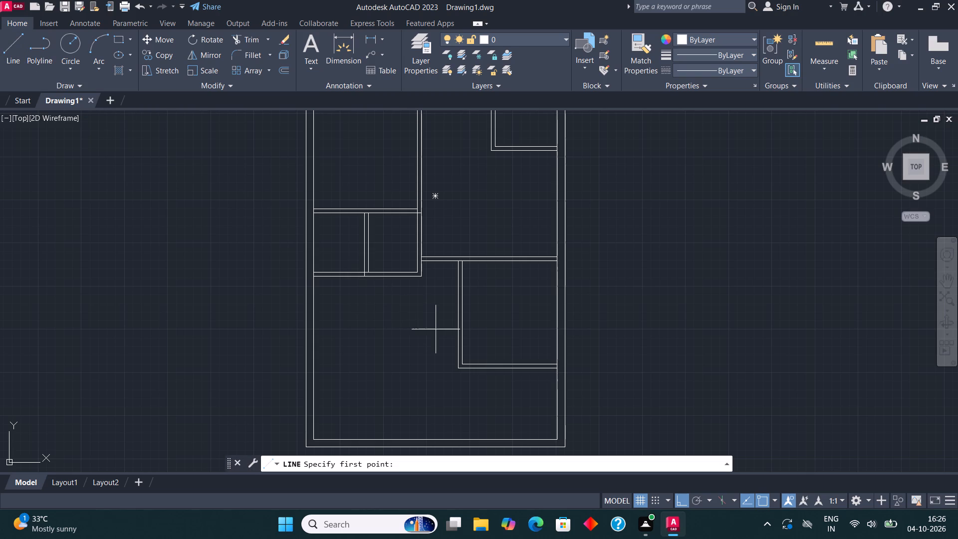
{"action": "scroll", "coordinate": [436, 329], "scroll_direction": "up", "scroll_amount": 1}
{"action": "left_click", "coordinate": [410, 245]}
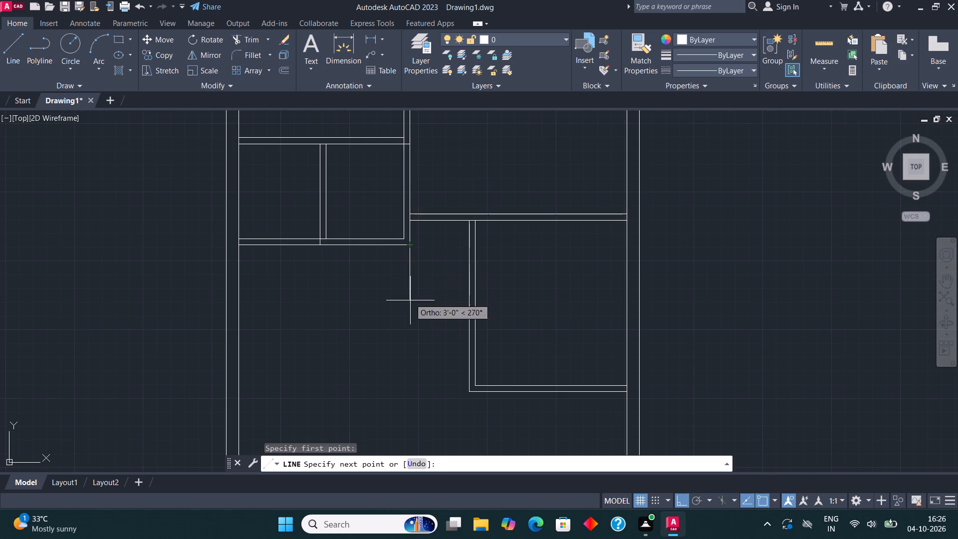
{"action": "left_click", "coordinate": [441, 381]}
{"action": "left_click", "coordinate": [476, 382]}
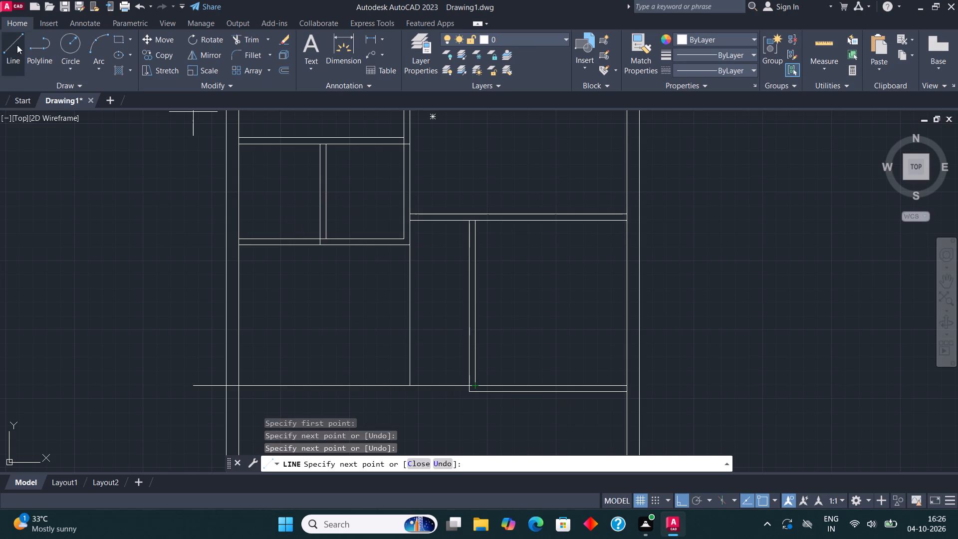
Draw a line about 9'6" down from the left rooms' inner lower-right corner and fillet it with the lower-right room's outer bottom line.
{"action": "left_click", "coordinate": [16, 45]}
{"action": "left_click", "coordinate": [401, 238]}
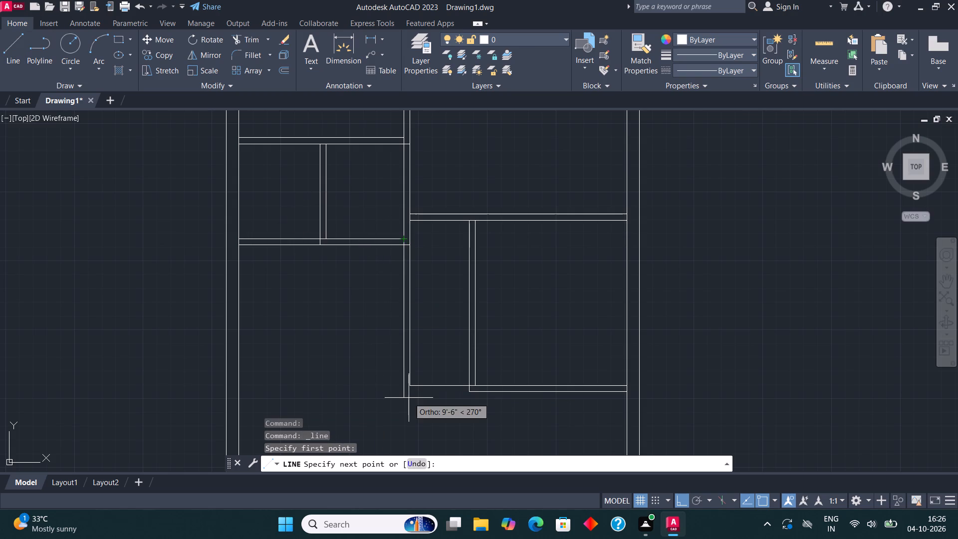
{"action": "left_click", "coordinate": [408, 398]}
{"action": "left_click", "coordinate": [253, 54]}
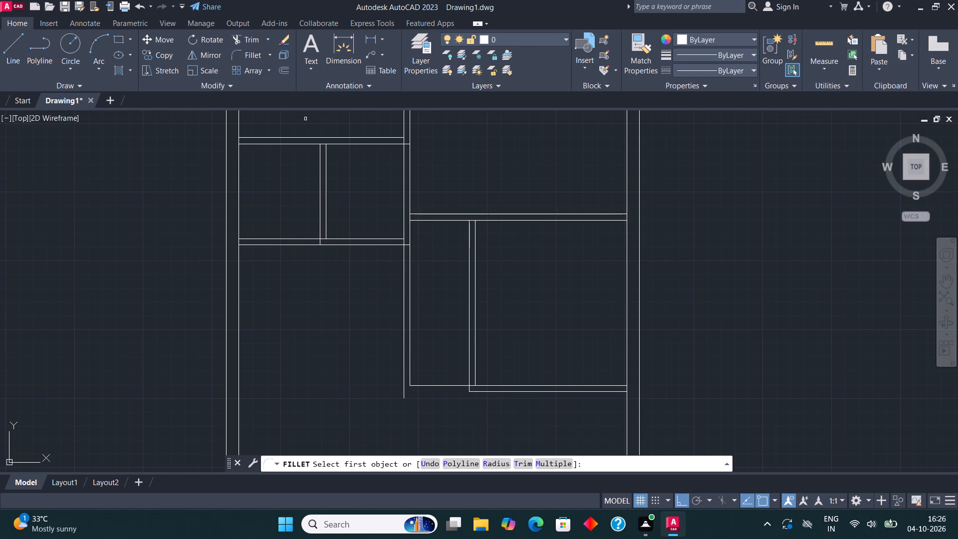
{"action": "left_click", "coordinate": [483, 394]}
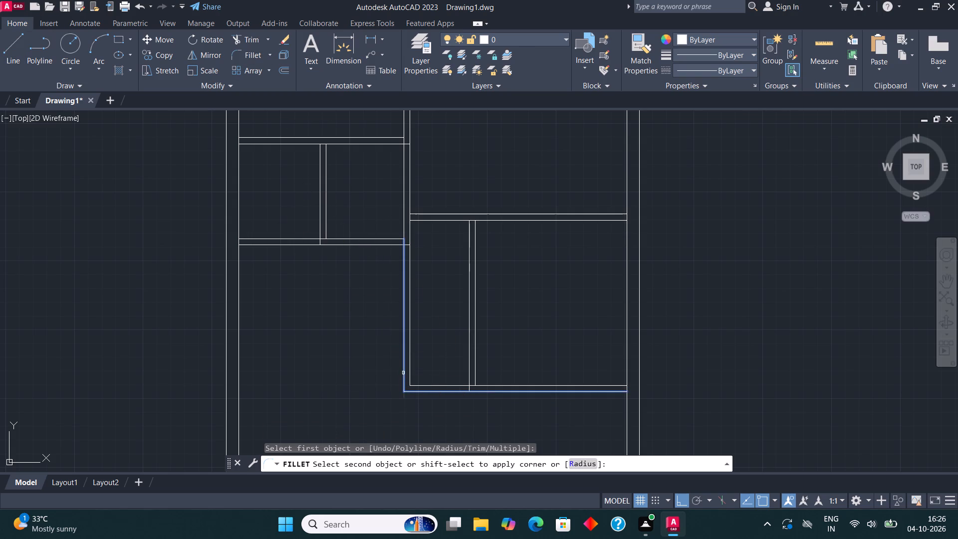
{"action": "left_click", "coordinate": [403, 372]}
Draw a line from the narrow space's inner lower-left corner 6' up its left wall, continuing right to the adjoining room's partition.
{"action": "middle_click_drag", "start_coordinate": [445, 374], "coordinate": [447, 358]}
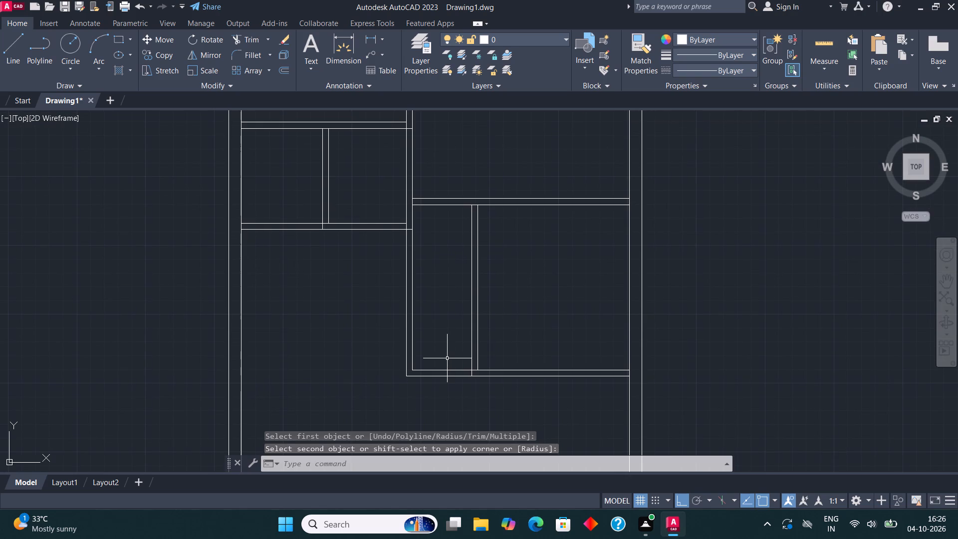
{"action": "middle_click_drag", "start_coordinate": [552, 342], "coordinate": [542, 367]}
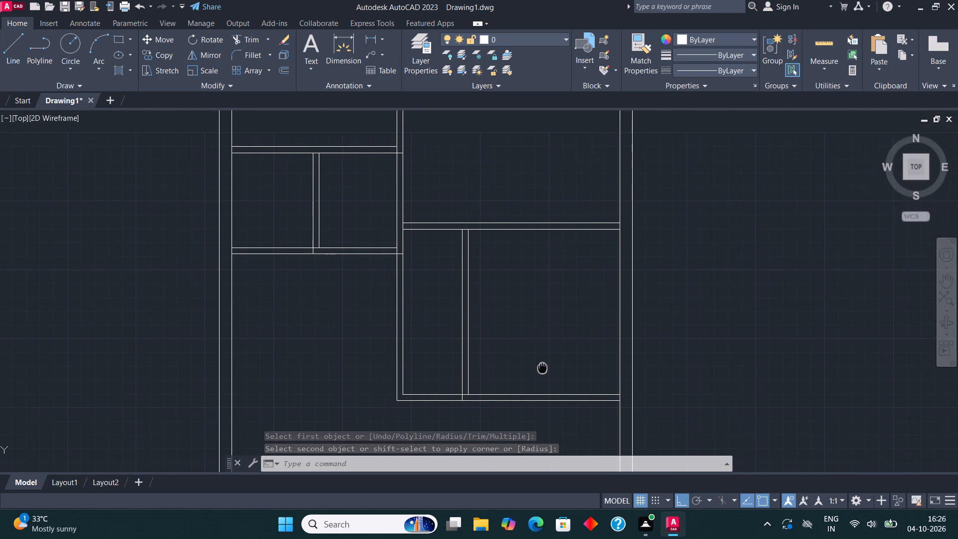
{"action": "middle_click_drag", "start_coordinate": [542, 367], "coordinate": [542, 367]}
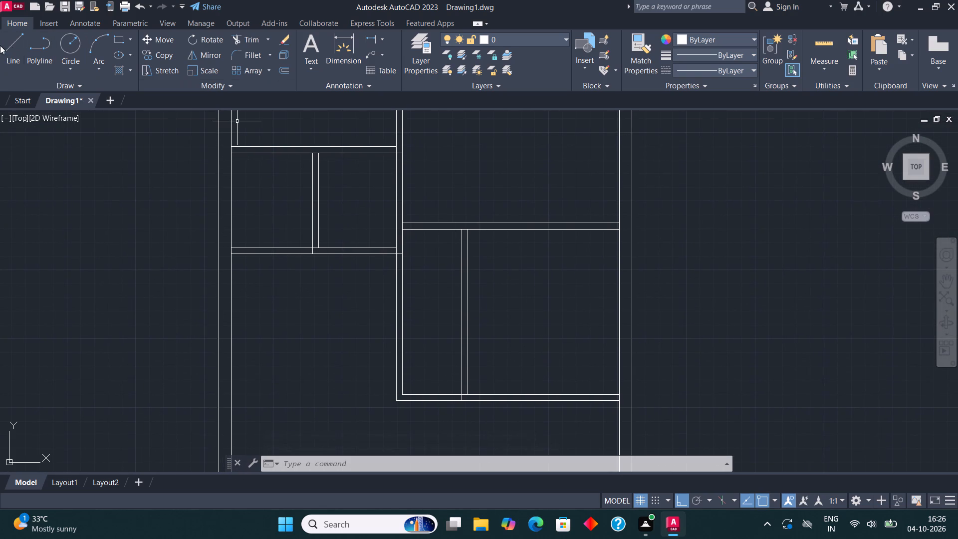
{"action": "left_click", "coordinate": [0, 45]}
{"action": "left_click", "coordinate": [7, 43]}
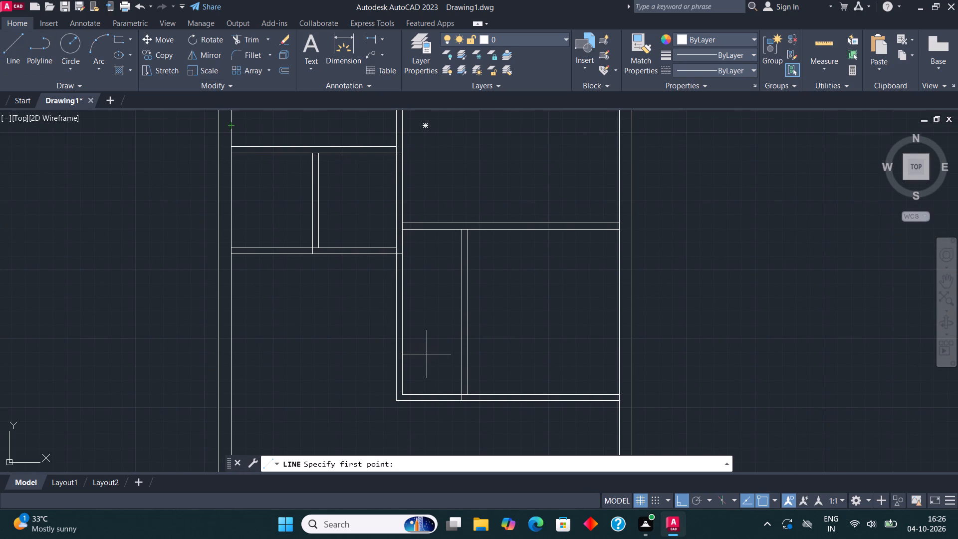
{"action": "left_click", "coordinate": [403, 395]}
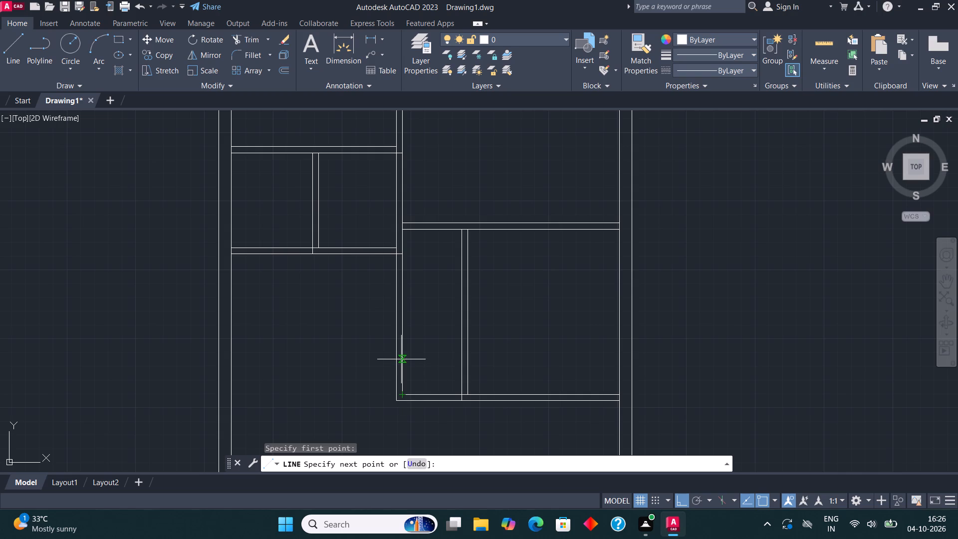
{"action": "type", "text": "6'"}
{"action": "key", "text": "Return"}
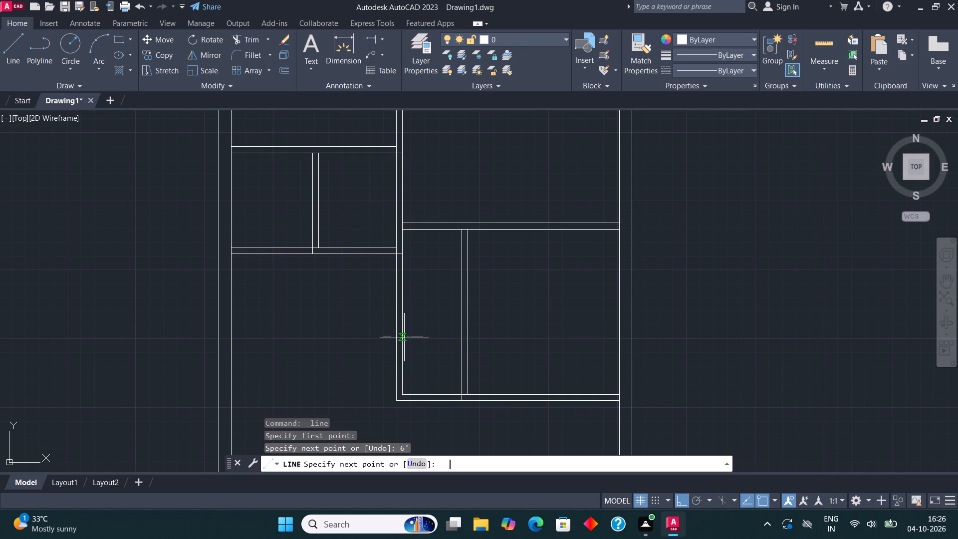
{"action": "left_click", "coordinate": [462, 298]}
{"action": "key", "text": "Escape"}
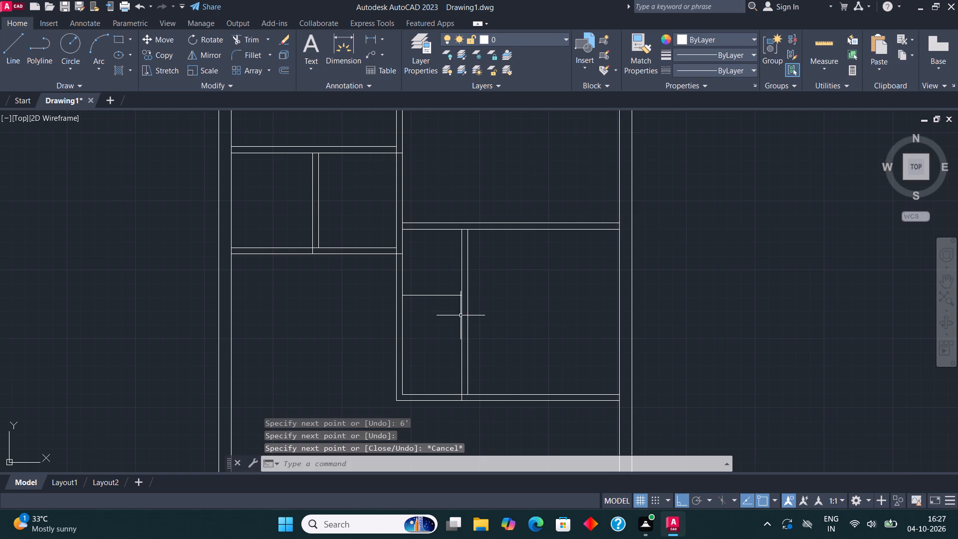
Copy the narrow space's new horizontal line 4.5" upward to form the partition thickness.
{"action": "middle_click_drag", "start_coordinate": [486, 266], "coordinate": [479, 302]}
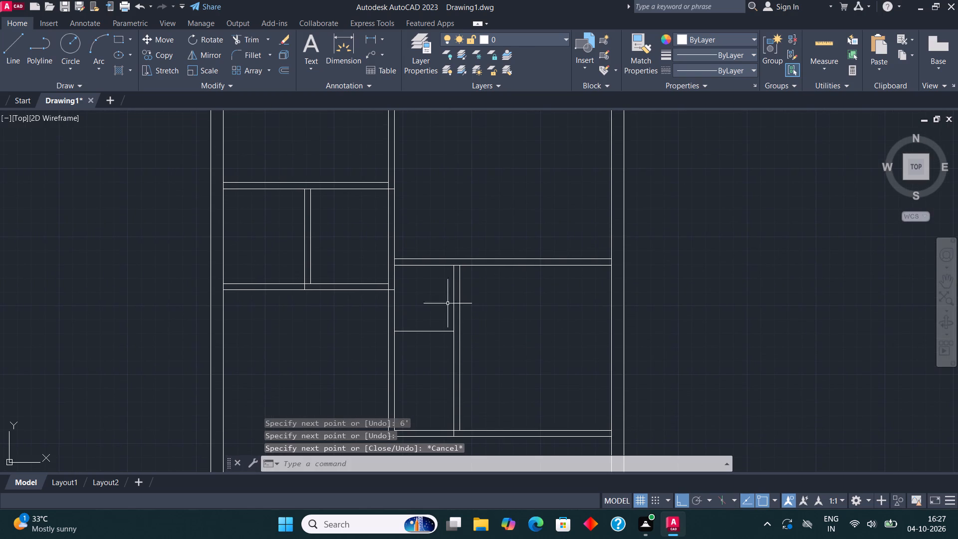
{"action": "left_click", "coordinate": [424, 330]}
{"action": "left_click", "coordinate": [154, 52]}
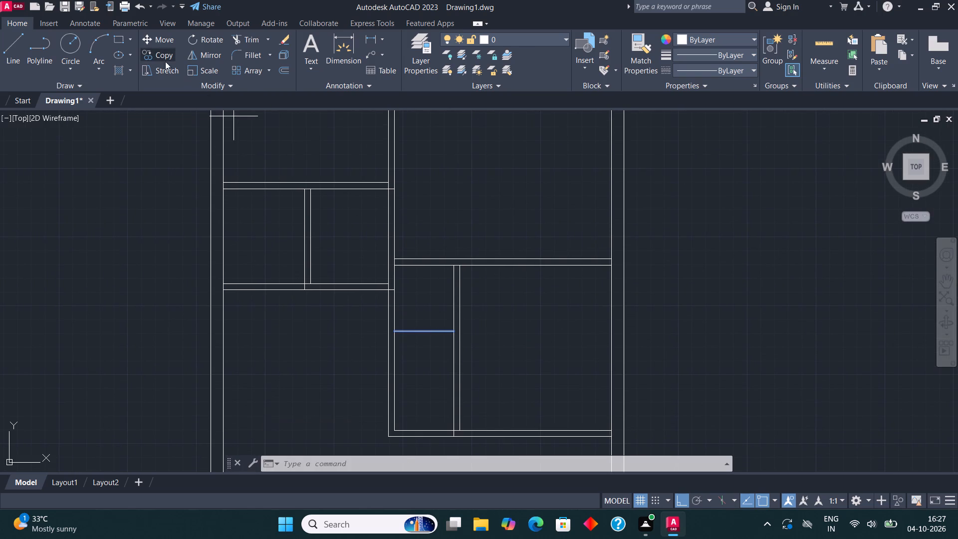
{"action": "scroll", "coordinate": [409, 332], "scroll_direction": "up", "scroll_amount": 1}
{"action": "left_click", "coordinate": [410, 331]}
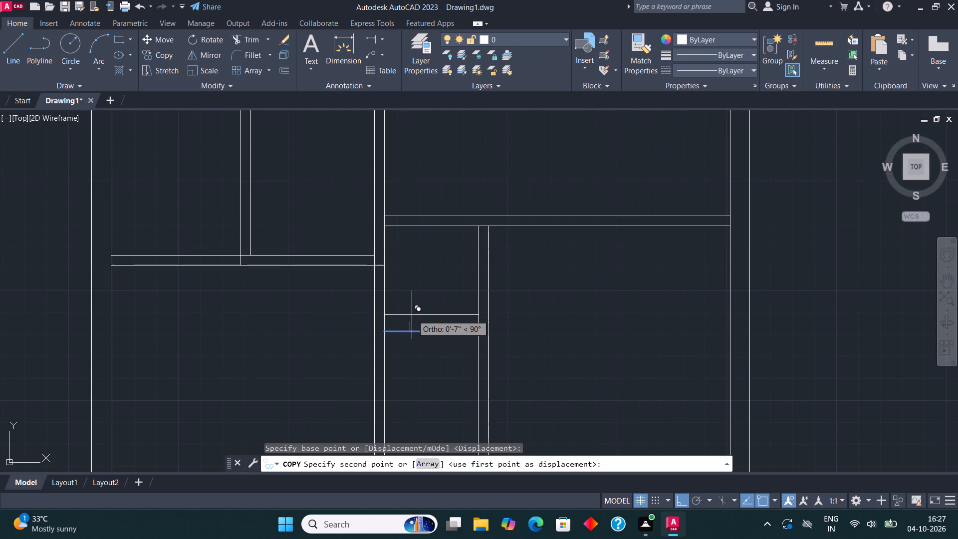
{"action": "type", "text": "4.5\""}
{"action": "key", "text": "Return"}
{"action": "key", "text": "Escape"}
Open the tool palettes and insert the Door - Imperial block in the empty area to the right of the plan.
{"action": "scroll", "coordinate": [420, 318], "scroll_direction": "down", "scroll_amount": 2}
{"action": "middle_click_drag", "start_coordinate": [467, 321], "coordinate": [463, 281]}
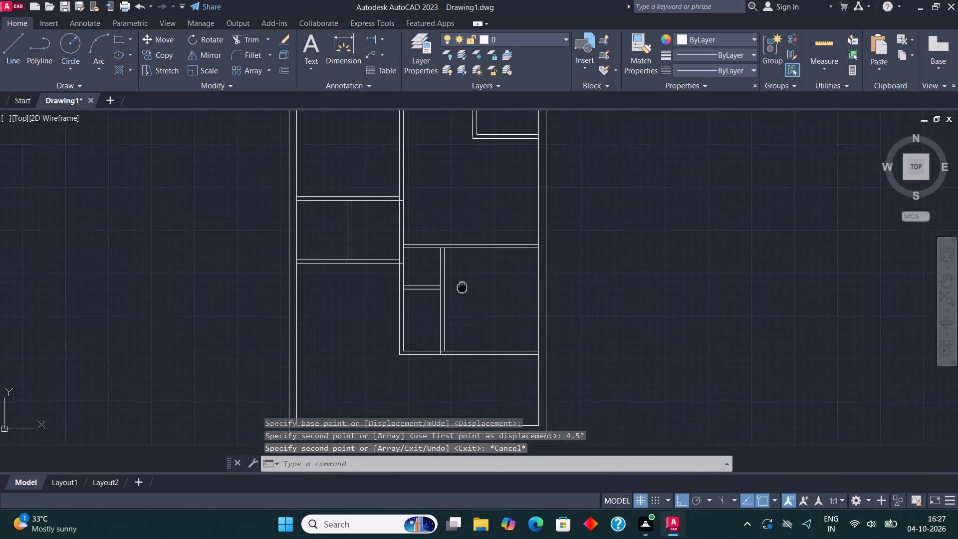
{"action": "middle_click_drag", "start_coordinate": [463, 281], "coordinate": [464, 281]}
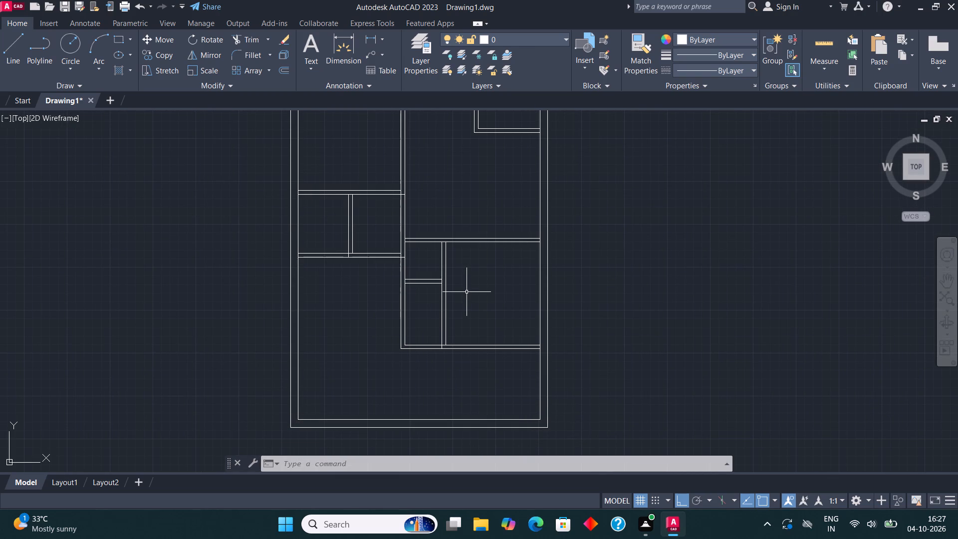
{"action": "middle_click_drag", "start_coordinate": [424, 268], "coordinate": [431, 242]}
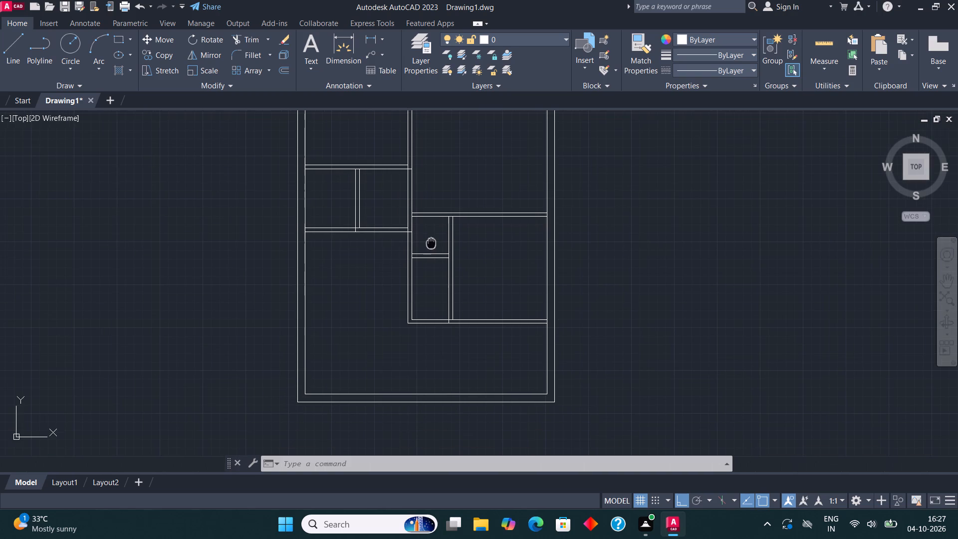
{"action": "middle_click_drag", "start_coordinate": [431, 242], "coordinate": [433, 243]}
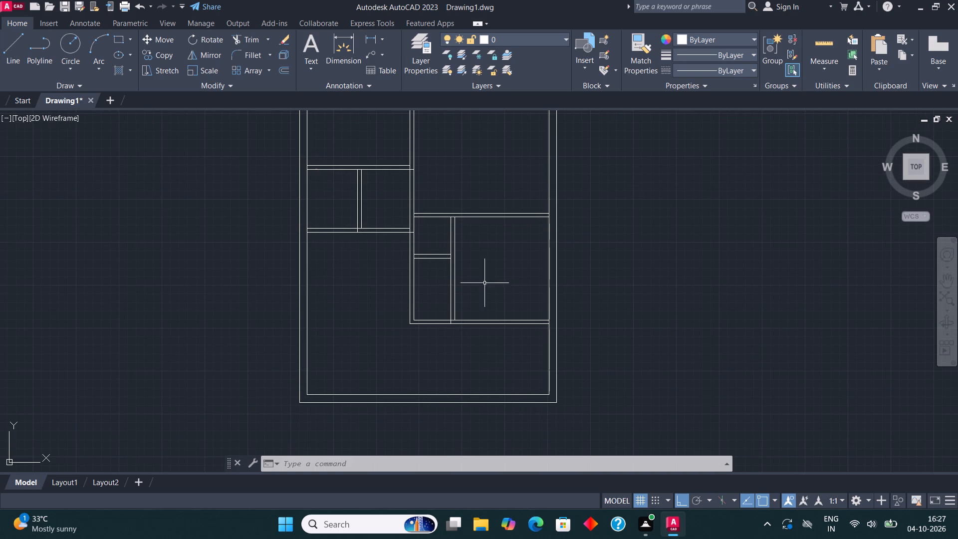
{"action": "middle_click_drag", "start_coordinate": [487, 265], "coordinate": [470, 221]}
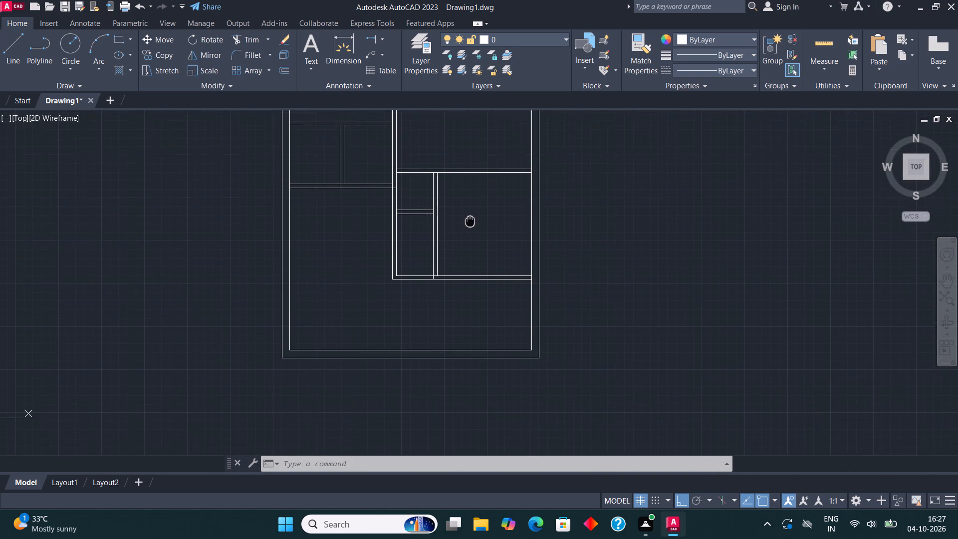
{"action": "middle_click_drag", "start_coordinate": [470, 221], "coordinate": [402, 440]}
{"action": "scroll", "coordinate": [470, 407], "scroll_direction": "down", "scroll_amount": 2}
{"action": "middle_click_drag", "start_coordinate": [490, 374], "coordinate": [490, 303]}
{"action": "type", "text": "TOO"}
{"action": "left_click", "coordinate": [326, 341]}
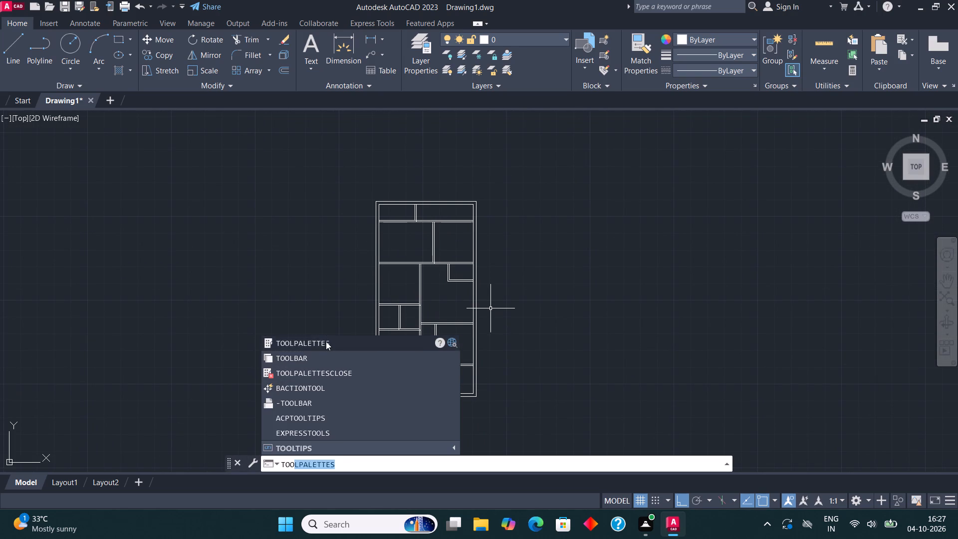
{"action": "left_click", "coordinate": [534, 103]}
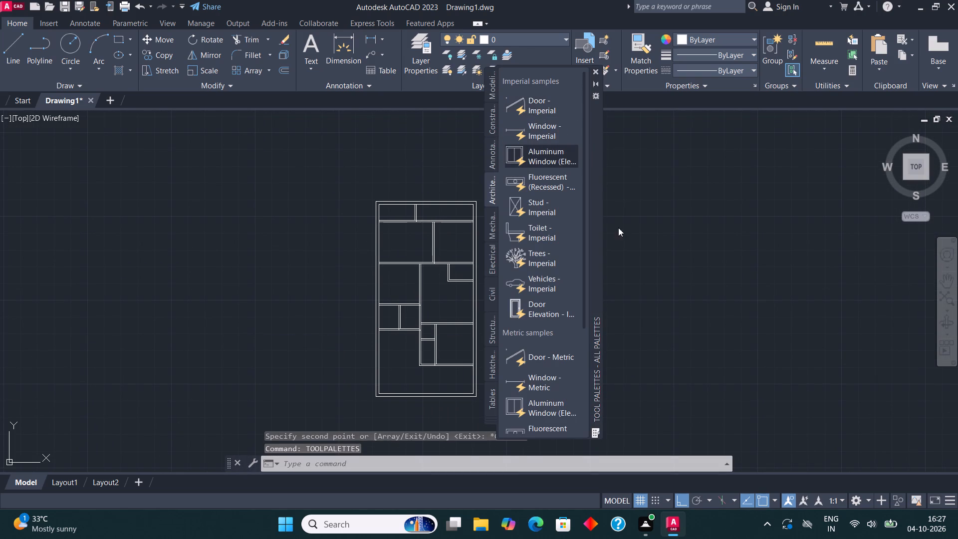
{"action": "left_click", "coordinate": [640, 263]}
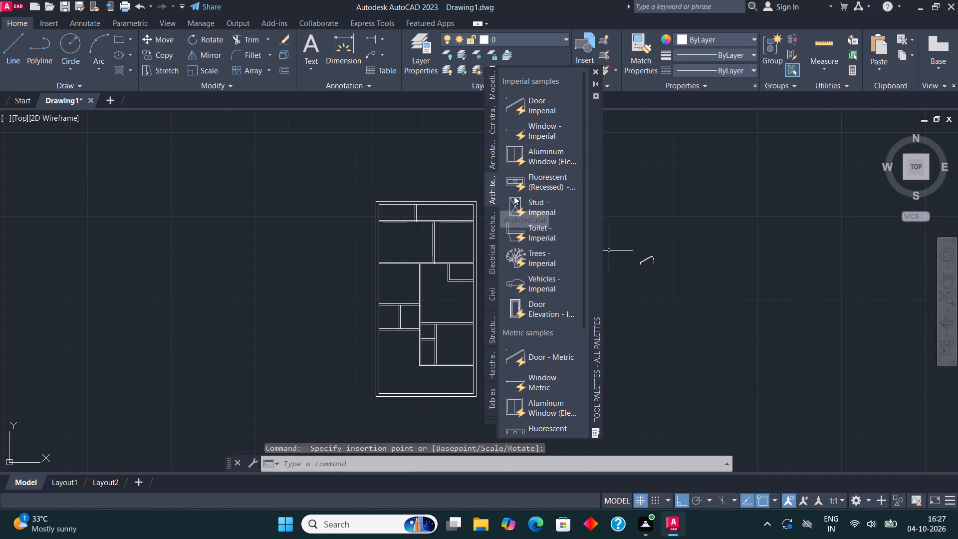
Insert the Toilet - Imperial and Vehicles - Imperial blocks in the empty area above the door block, and close the tool palettes.
{"action": "left_click", "coordinate": [531, 236]}
{"action": "left_click", "coordinate": [643, 217]}
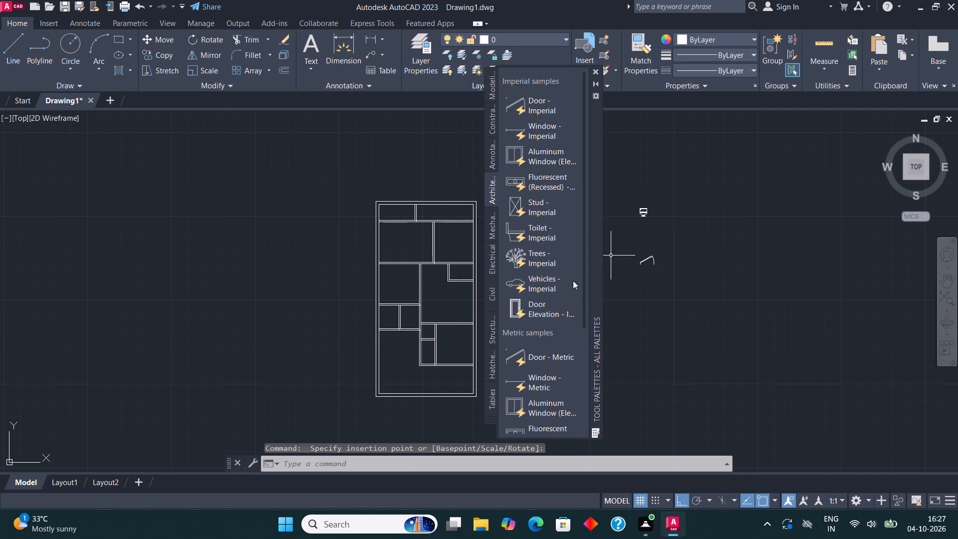
{"action": "left_click", "coordinate": [550, 283]}
{"action": "left_click", "coordinate": [684, 227]}
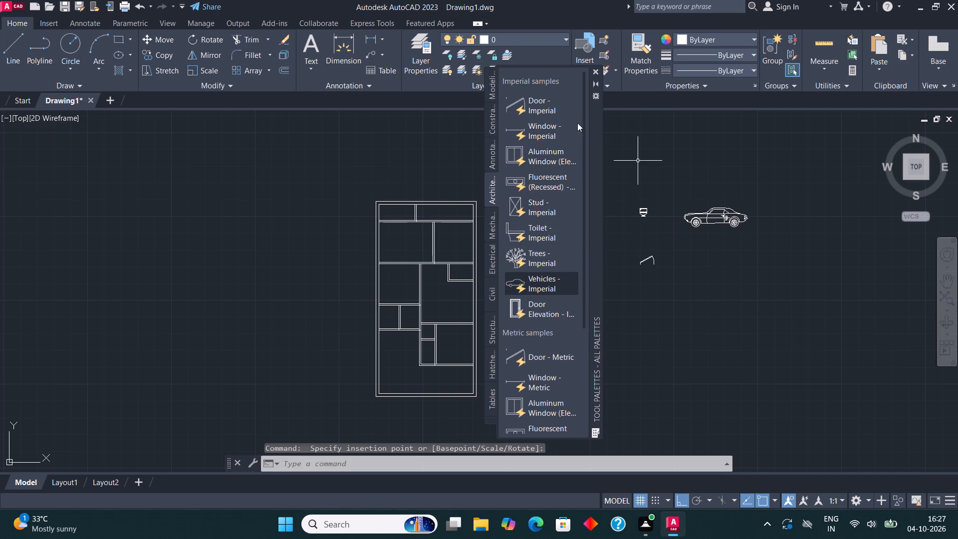
{"action": "left_click", "coordinate": [595, 70]}
Set the toilet block's view to Elongated (Plan).
{"action": "left_click", "coordinate": [646, 212]}
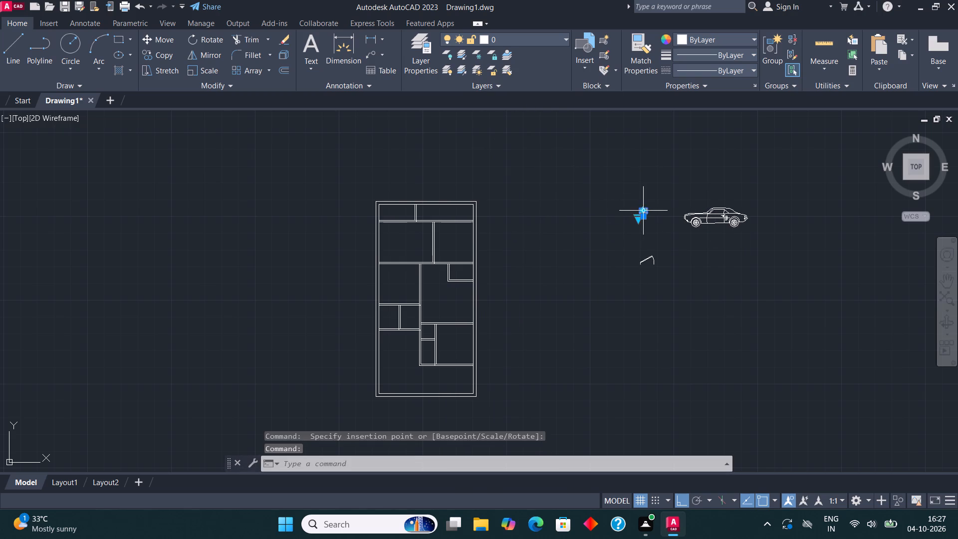
{"action": "left_click", "coordinate": [639, 221]}
{"action": "left_click", "coordinate": [671, 242]}
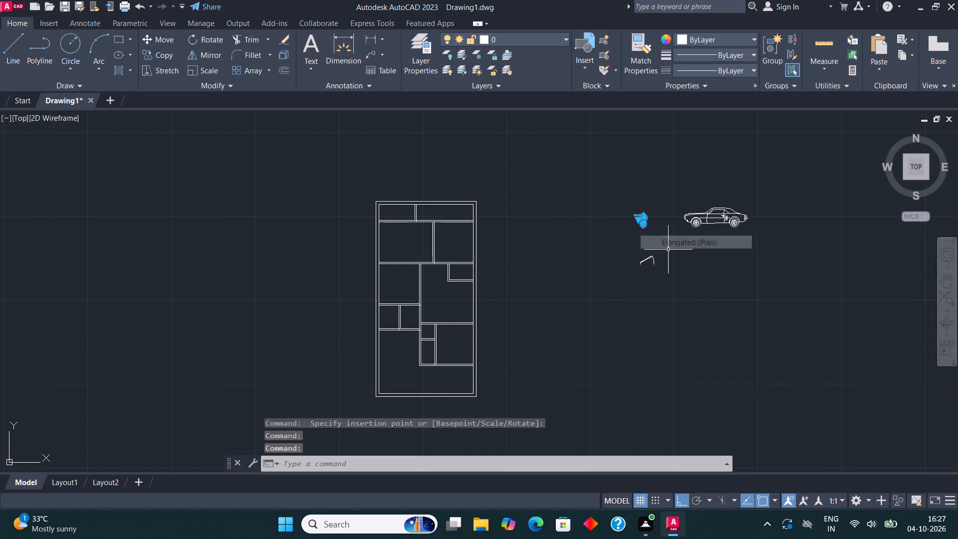
Set the door block to its 90° open plan representation.
{"action": "left_click", "coordinate": [649, 259]}
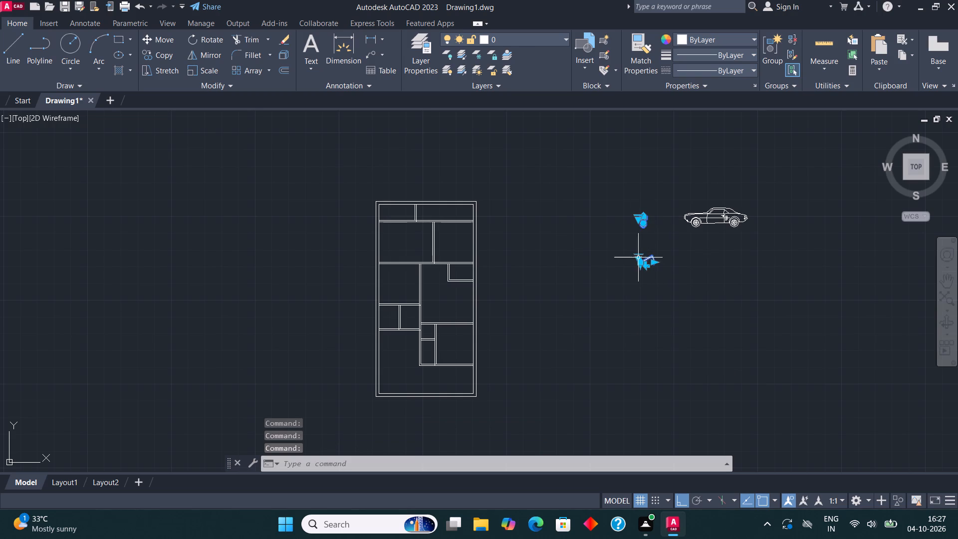
{"action": "left_click", "coordinate": [640, 260]}
{"action": "left_click", "coordinate": [691, 308]}
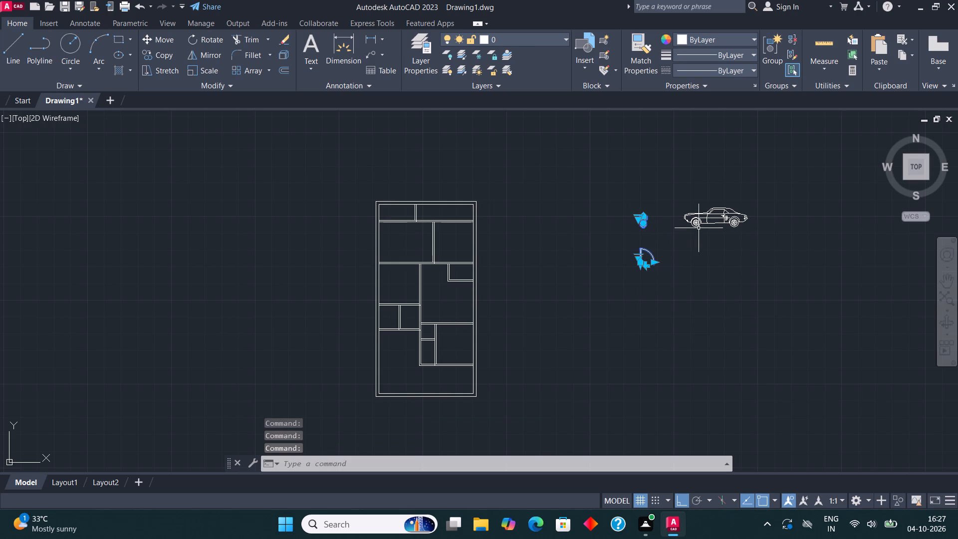
Set the vehicle block's view to Sports Car (Top) and clear the selection.
{"action": "left_click", "coordinate": [700, 223]}
{"action": "left_click", "coordinate": [680, 233]}
{"action": "left_click", "coordinate": [724, 252]}
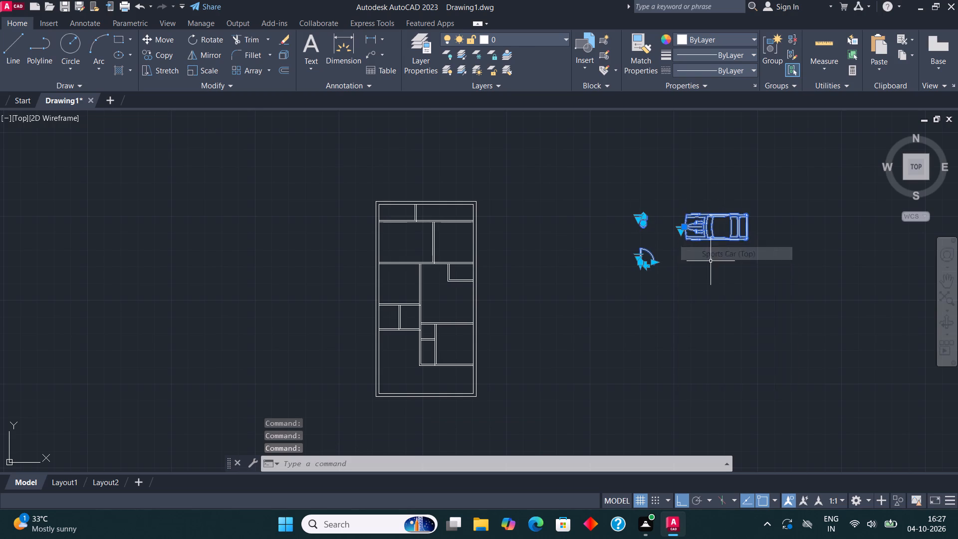
{"action": "middle_click_drag", "start_coordinate": [705, 261], "coordinate": [658, 278]}
{"action": "key", "text": "Escape"}
Mirror the door block across a vertical line to its right, keeping the source door.
{"action": "middle_click_drag", "start_coordinate": [627, 255], "coordinate": [606, 257]}
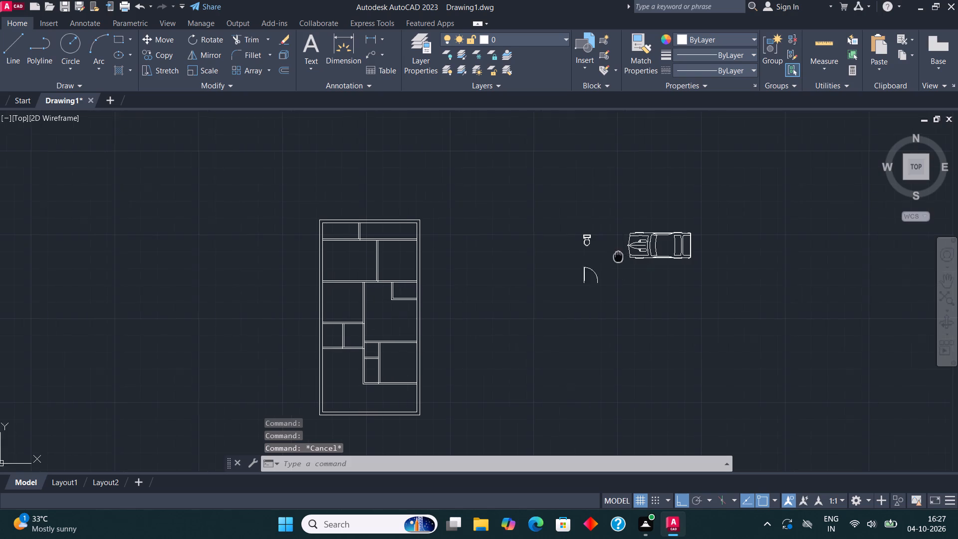
{"action": "middle_click_drag", "start_coordinate": [606, 257], "coordinate": [576, 258]}
{"action": "scroll", "coordinate": [560, 274], "scroll_direction": "up", "scroll_amount": 2}
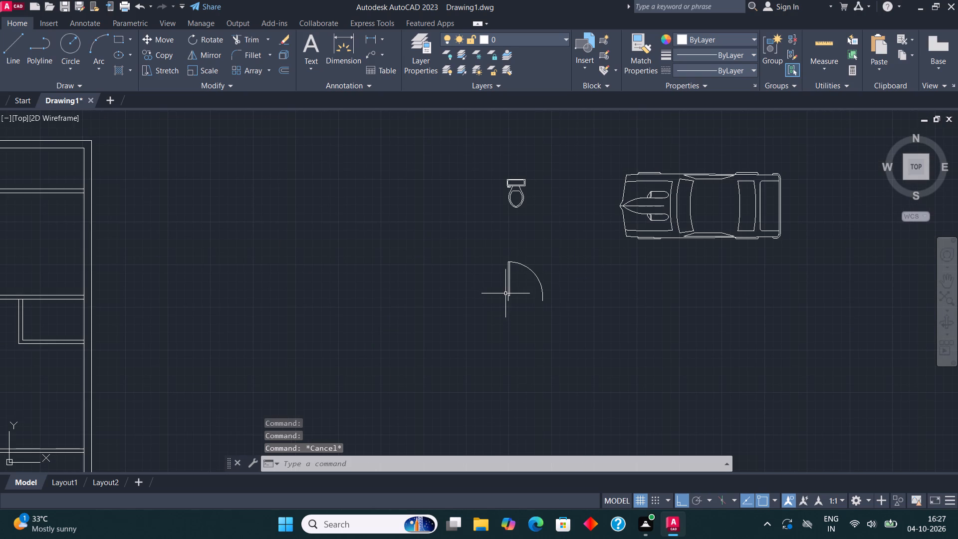
{"action": "middle_click_drag", "start_coordinate": [513, 286], "coordinate": [491, 286]}
{"action": "scroll", "coordinate": [485, 292], "scroll_direction": "up", "scroll_amount": 3}
{"action": "middle_click_drag", "start_coordinate": [481, 297], "coordinate": [463, 307]}
{"action": "scroll", "coordinate": [466, 315], "scroll_direction": "down", "scroll_amount": 1}
{"action": "middle_click_drag", "start_coordinate": [492, 325], "coordinate": [484, 325]}
{"action": "left_click", "coordinate": [447, 295]}
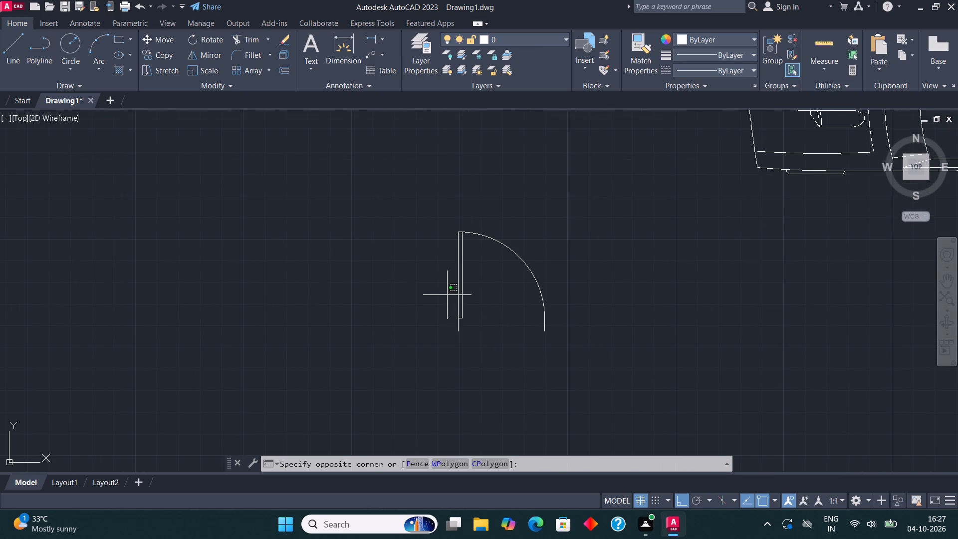
{"action": "left_click", "coordinate": [464, 304]}
{"action": "left_click", "coordinate": [476, 326]}
{"action": "left_click", "coordinate": [418, 281]}
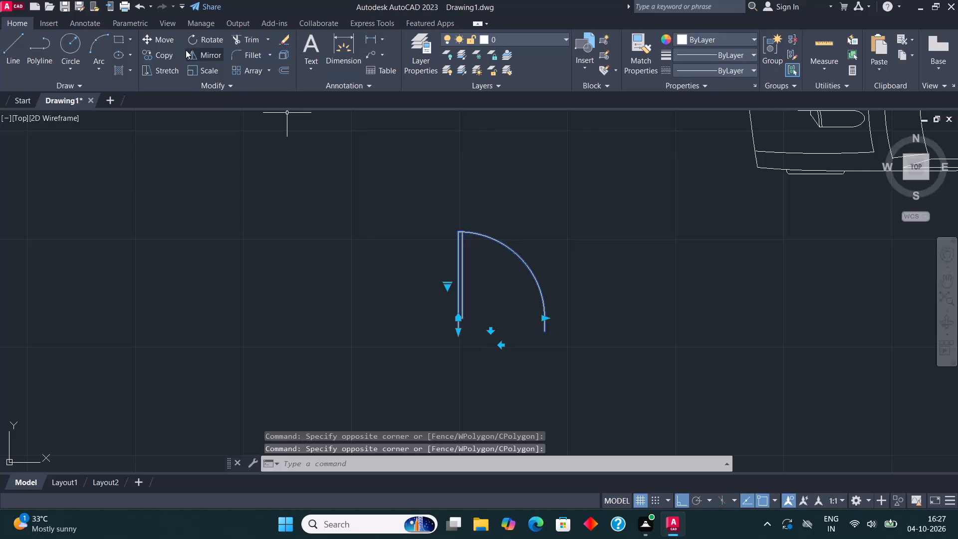
{"action": "left_click", "coordinate": [211, 59]}
{"action": "left_click", "coordinate": [582, 321]}
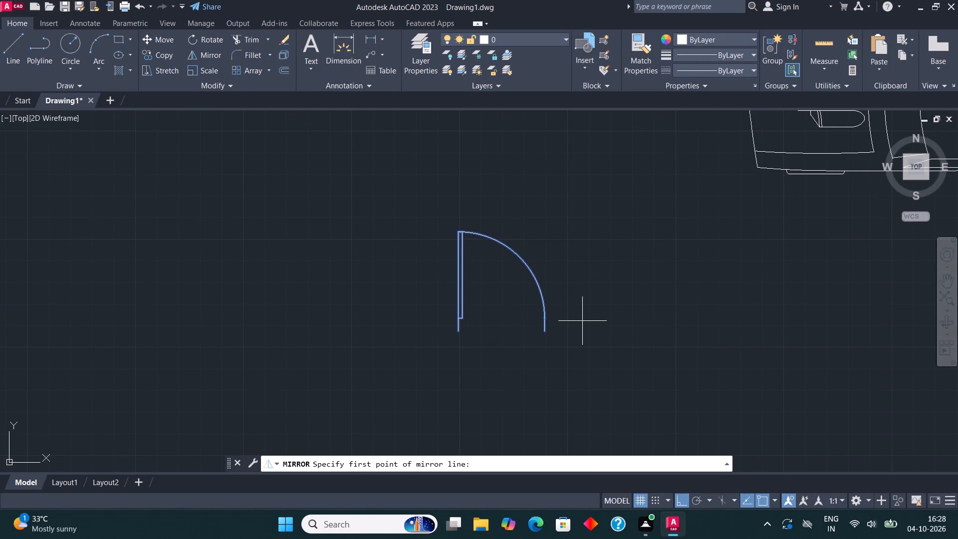
{"action": "left_click", "coordinate": [583, 340]}
{"action": "left_click", "coordinate": [437, 456]}
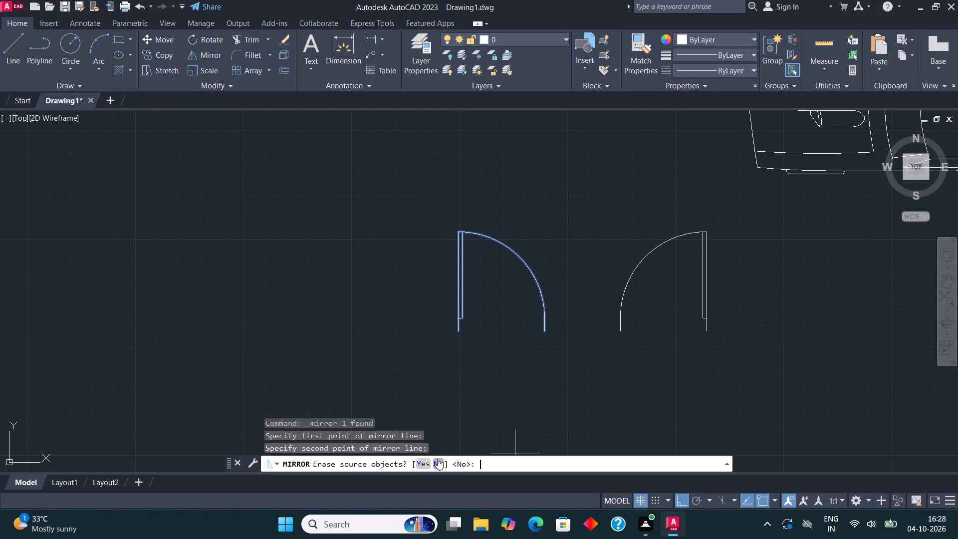
{"action": "left_click", "coordinate": [439, 465]}
Mirror both doors downward across a horizontal line just below them, keeping the source doors.
{"action": "left_click", "coordinate": [665, 327]}
{"action": "left_click", "coordinate": [480, 279]}
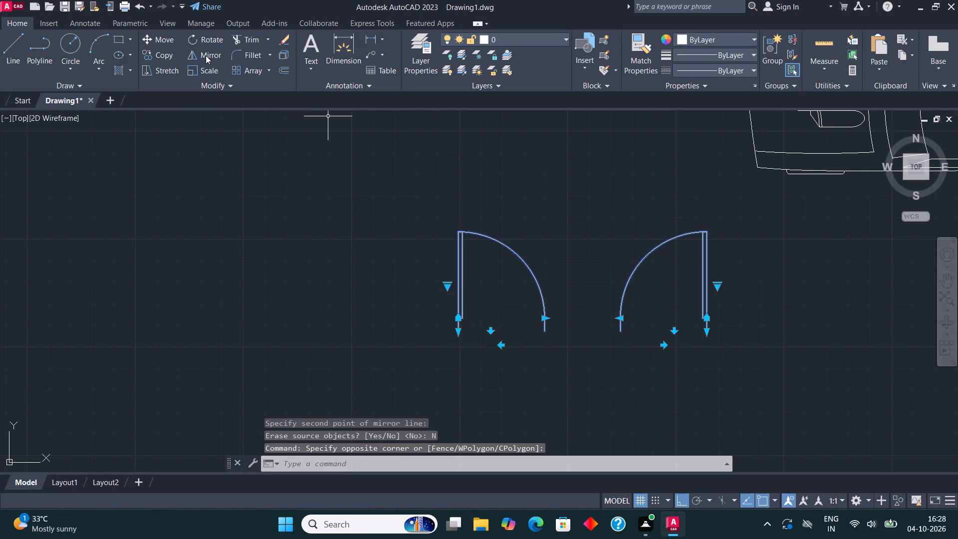
{"action": "left_click", "coordinate": [206, 55]}
{"action": "scroll", "coordinate": [587, 263], "scroll_direction": "down", "scroll_amount": 2}
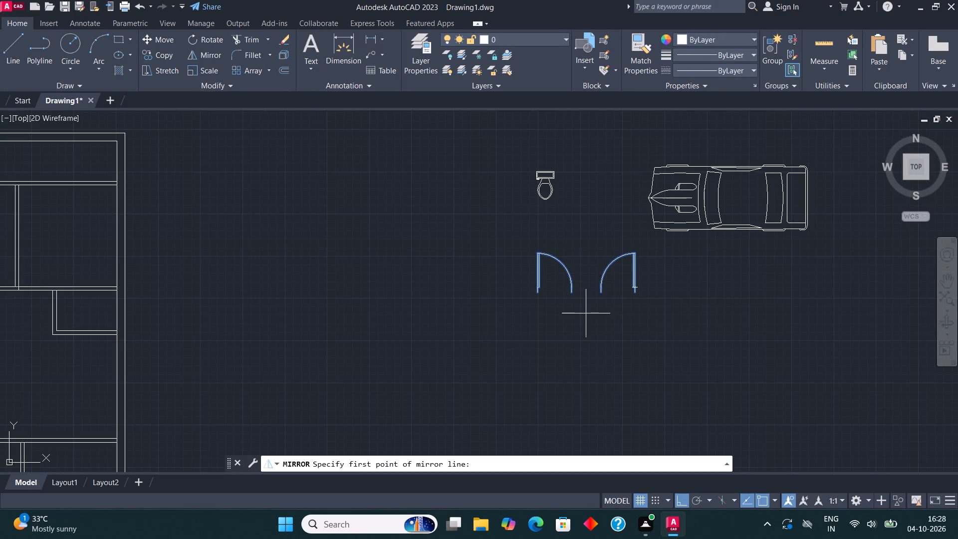
{"action": "left_click", "coordinate": [587, 313]}
{"action": "left_click", "coordinate": [515, 329]}
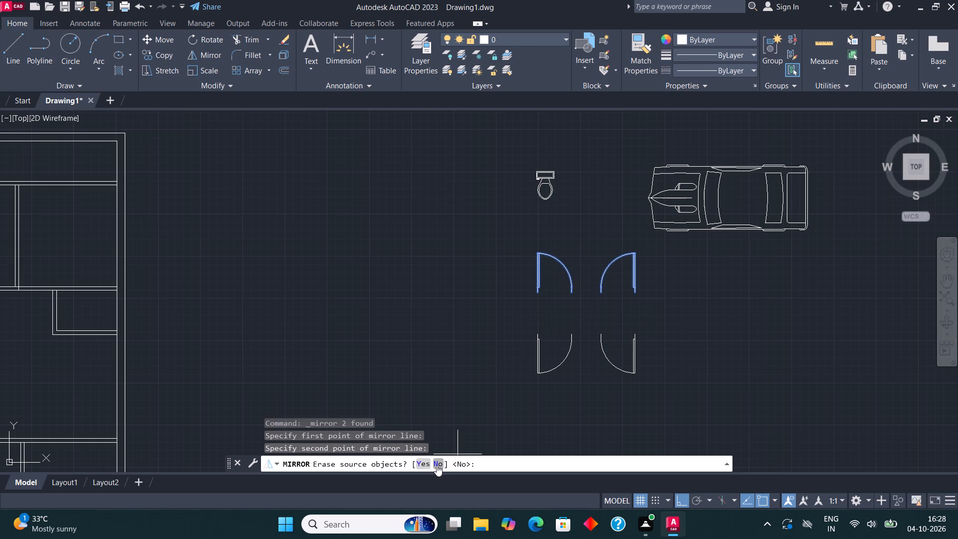
{"action": "left_click", "coordinate": [435, 465]}
Copy the upper-left door of the group of four horizontally into the empty space between the plan and the doors.
{"action": "left_click", "coordinate": [555, 312]}
{"action": "left_click", "coordinate": [490, 262]}
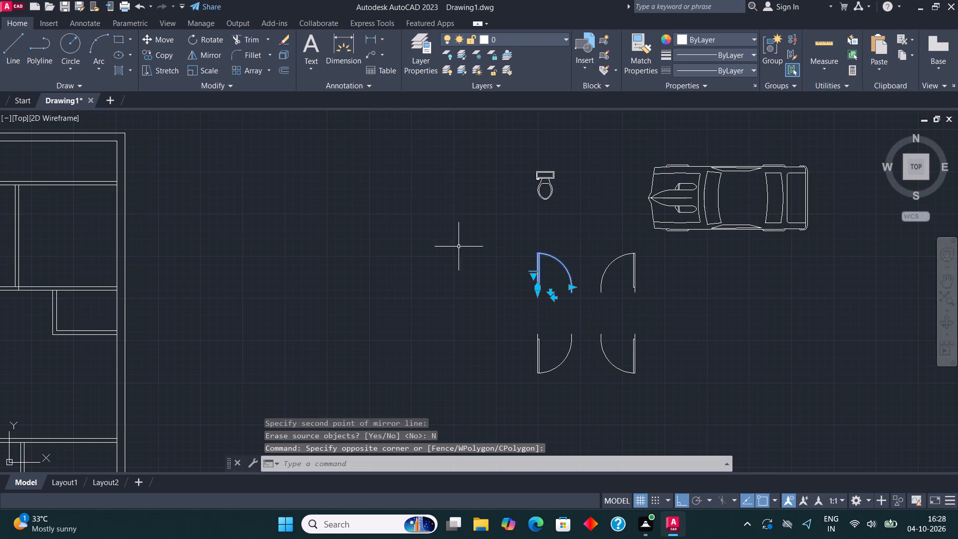
{"action": "left_click", "coordinate": [167, 50]}
{"action": "left_click", "coordinate": [559, 305]}
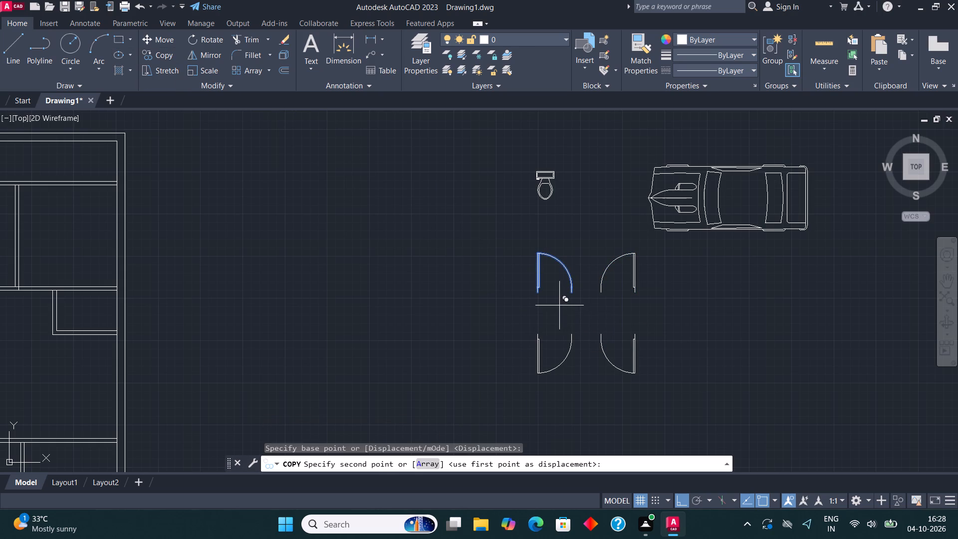
{"action": "left_click", "coordinate": [375, 311]}
{"action": "key", "text": "Escape"}
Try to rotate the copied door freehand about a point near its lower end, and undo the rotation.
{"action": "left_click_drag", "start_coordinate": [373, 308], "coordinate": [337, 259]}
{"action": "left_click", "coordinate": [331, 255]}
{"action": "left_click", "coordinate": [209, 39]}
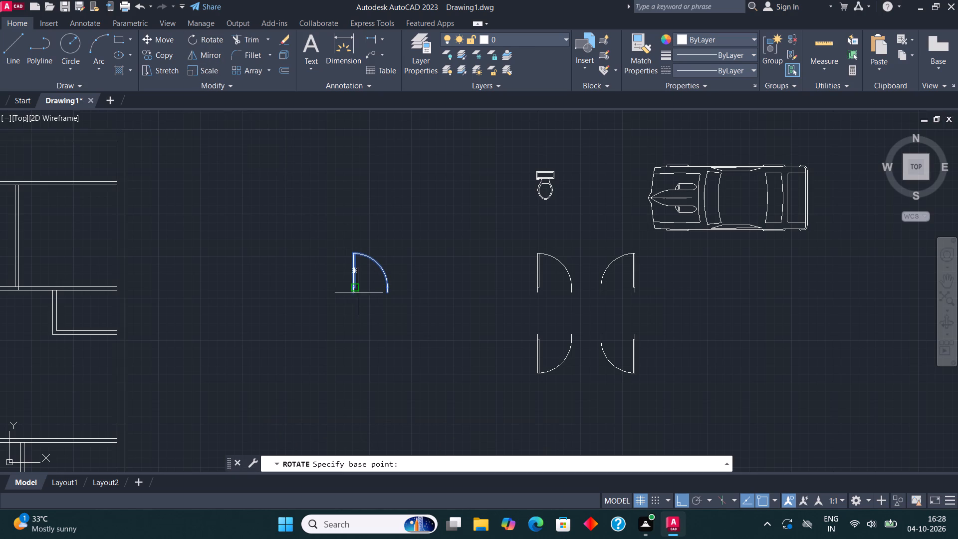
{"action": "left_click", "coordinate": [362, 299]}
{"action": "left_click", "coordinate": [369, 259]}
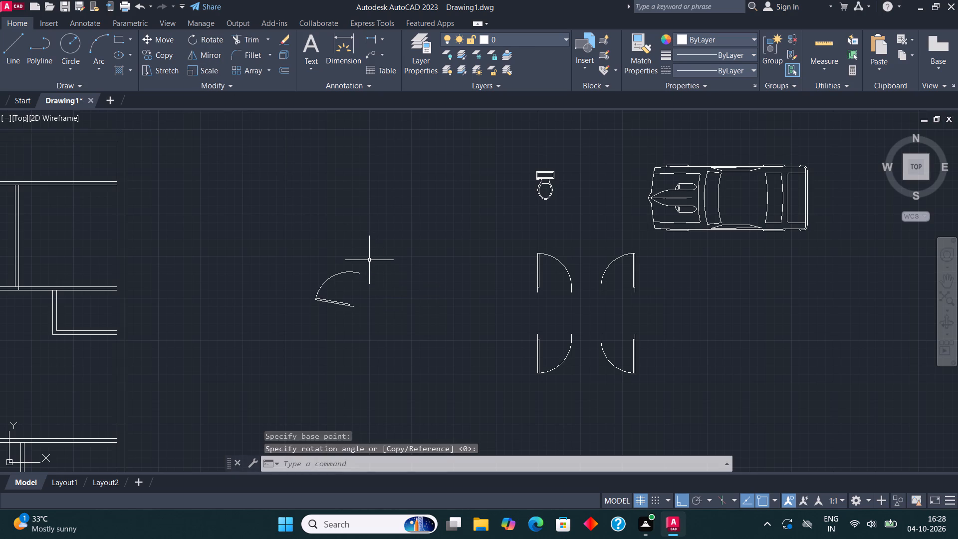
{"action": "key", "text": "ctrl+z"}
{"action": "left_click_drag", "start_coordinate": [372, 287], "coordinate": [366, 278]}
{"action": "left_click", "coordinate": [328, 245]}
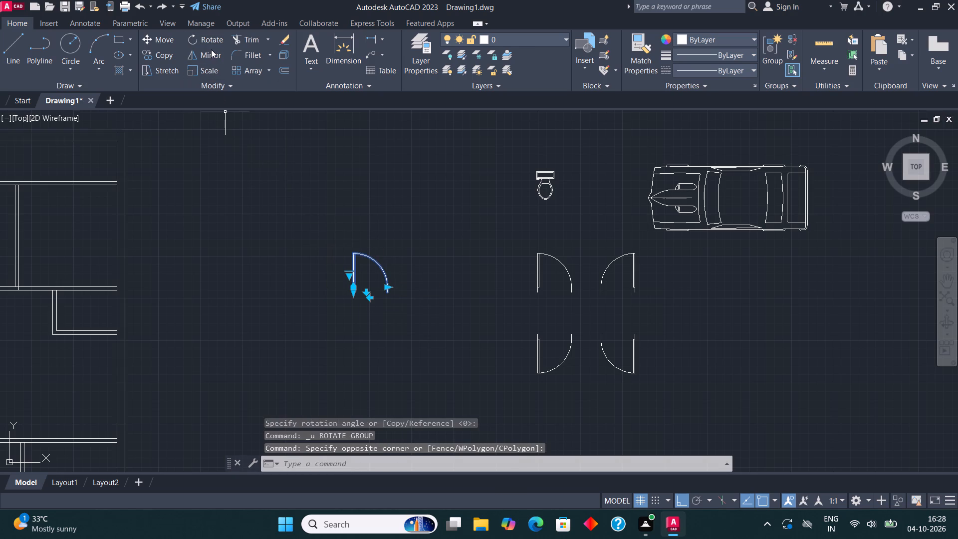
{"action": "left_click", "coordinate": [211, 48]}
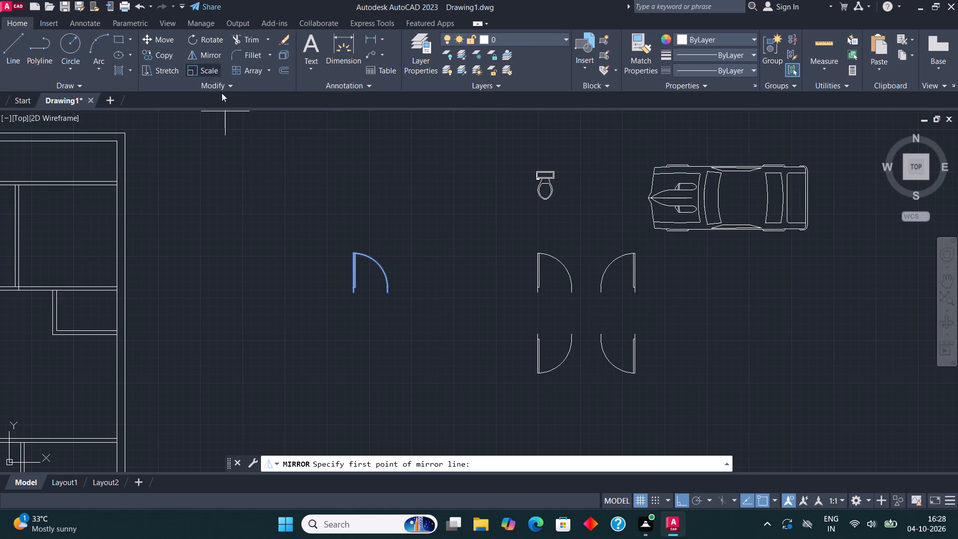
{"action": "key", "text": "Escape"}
Rotate the copied door 90° counterclockwise about a point inside its swing.
{"action": "left_click_drag", "start_coordinate": [359, 276], "coordinate": [346, 260]}
{"action": "left_click", "coordinate": [337, 245]}
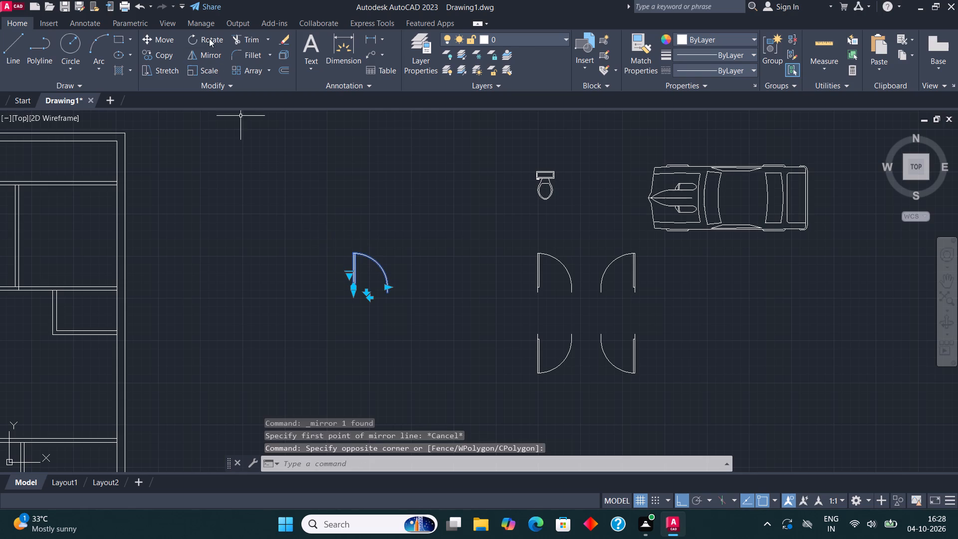
{"action": "left_click", "coordinate": [207, 35]}
{"action": "left_click", "coordinate": [366, 275]}
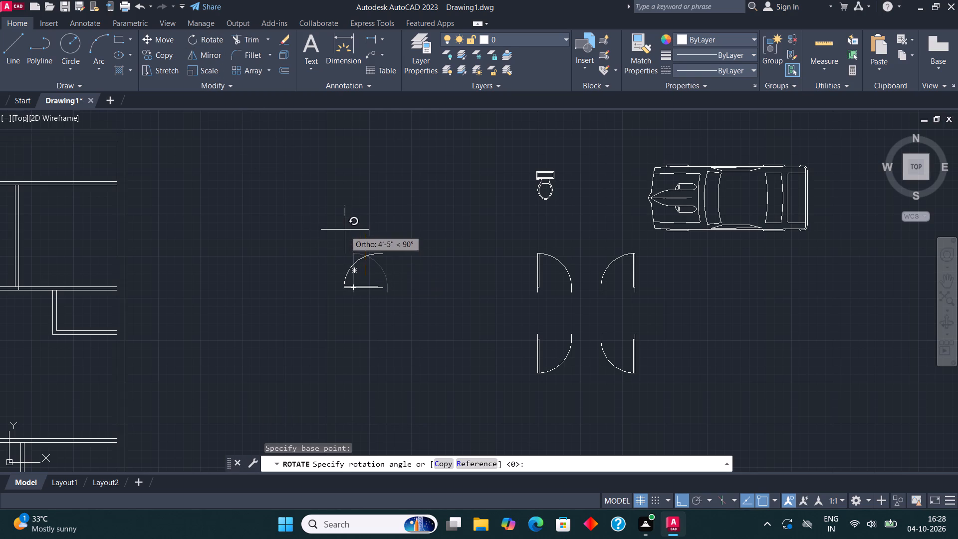
{"action": "left_click", "coordinate": [344, 216]}
Mirror the rotated door upward across a horizontal line above it, keeping the source door.
{"action": "left_click_drag", "start_coordinate": [367, 273], "coordinate": [361, 257]}
{"action": "left_click", "coordinate": [347, 234]}
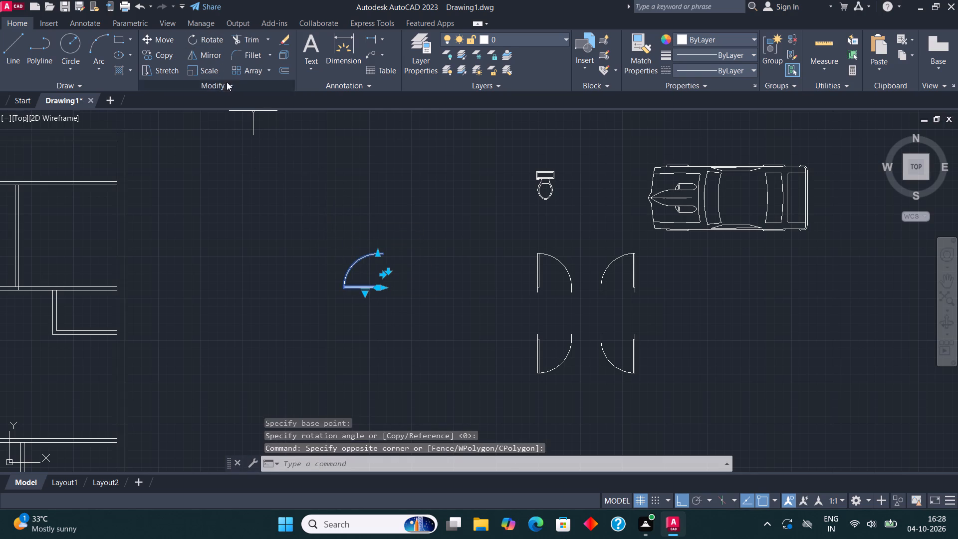
{"action": "left_click", "coordinate": [208, 57]}
{"action": "left_click", "coordinate": [369, 227]}
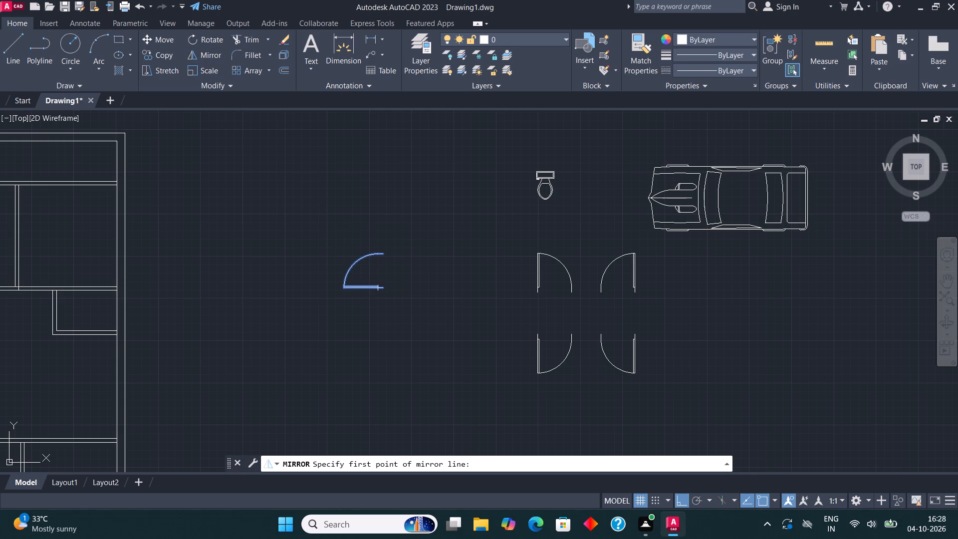
{"action": "left_click", "coordinate": [327, 222]}
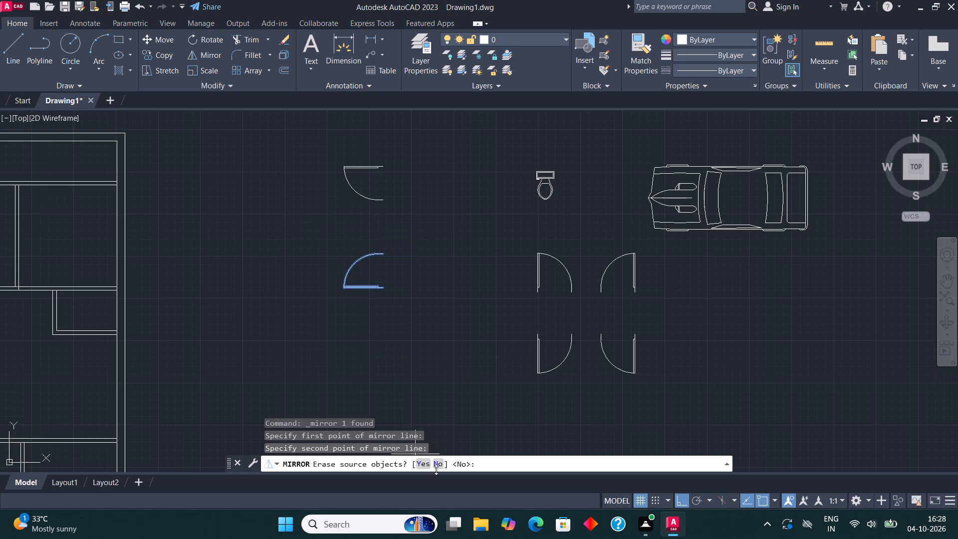
{"action": "left_click", "coordinate": [437, 463]}
Mirror the two rotated doors to the right across a vertical line, keeping the source doors.
{"action": "left_click", "coordinate": [415, 337]}
{"action": "left_click", "coordinate": [372, 189]}
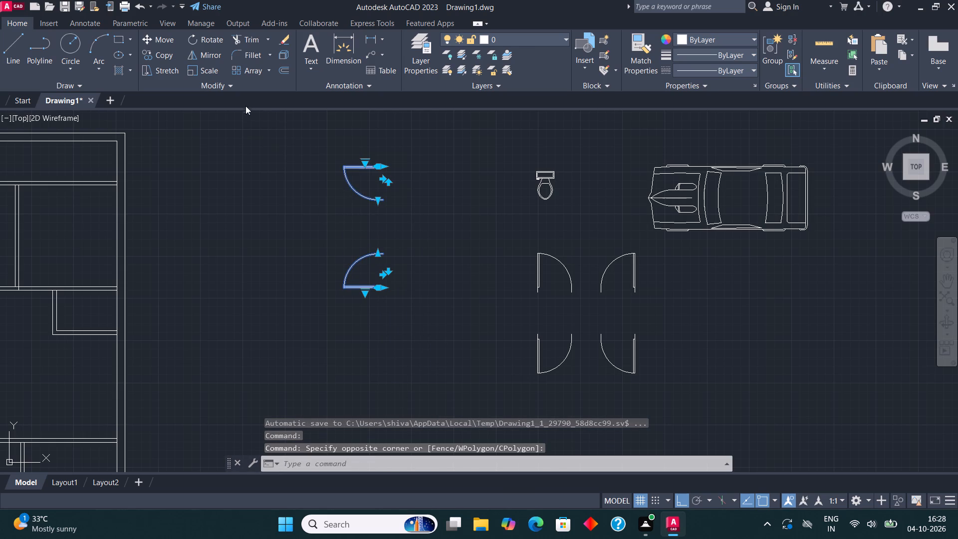
{"action": "left_click", "coordinate": [208, 48]}
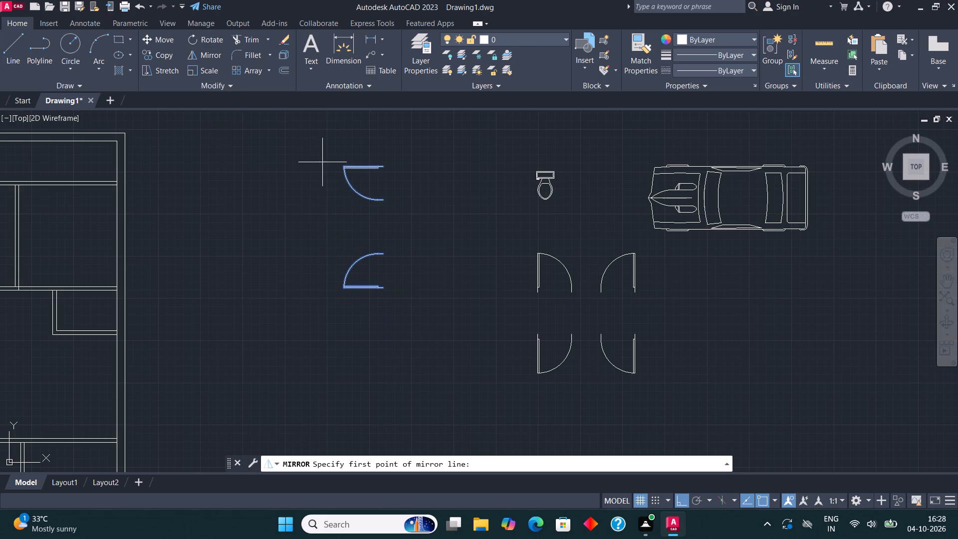
{"action": "left_click", "coordinate": [408, 231]}
{"action": "left_click", "coordinate": [406, 259]}
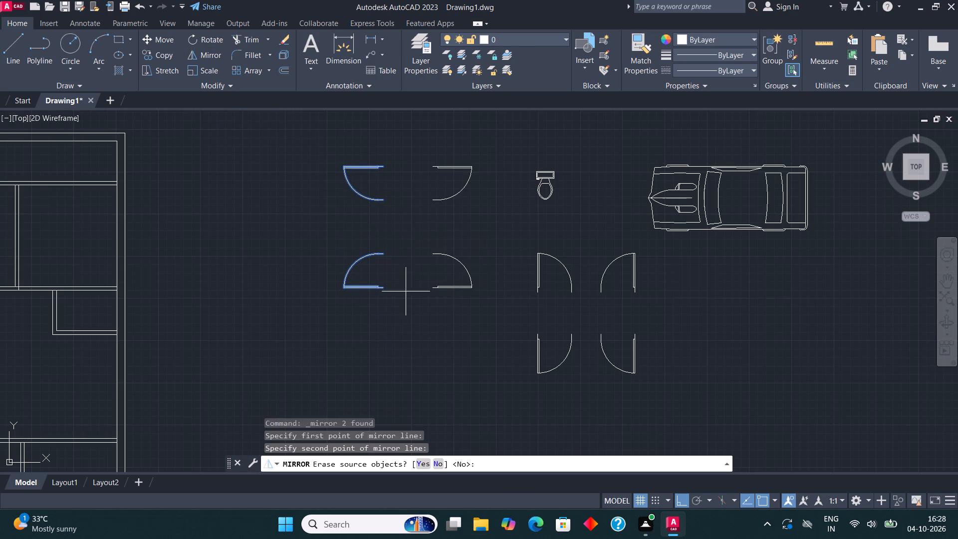
{"action": "left_click", "coordinate": [441, 460]}
Copy the upper-left door of the rotated set, with Ortho off, to the lower-left corner of the plan's top-left room.
{"action": "scroll", "coordinate": [446, 464], "scroll_direction": "down", "scroll_amount": 3}
{"action": "scroll", "coordinate": [546, 365], "scroll_direction": "down", "scroll_amount": 3}
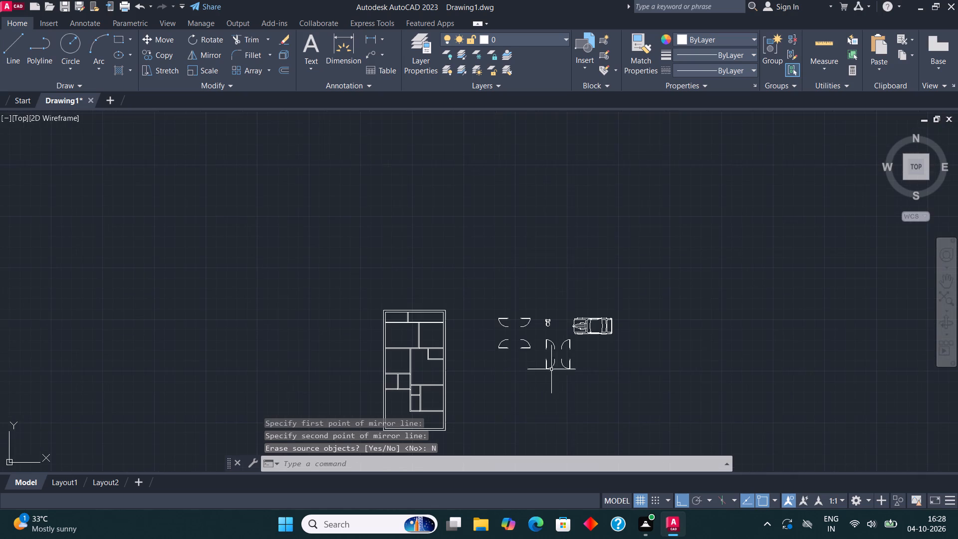
{"action": "middle_click_drag", "start_coordinate": [488, 343], "coordinate": [513, 337]}
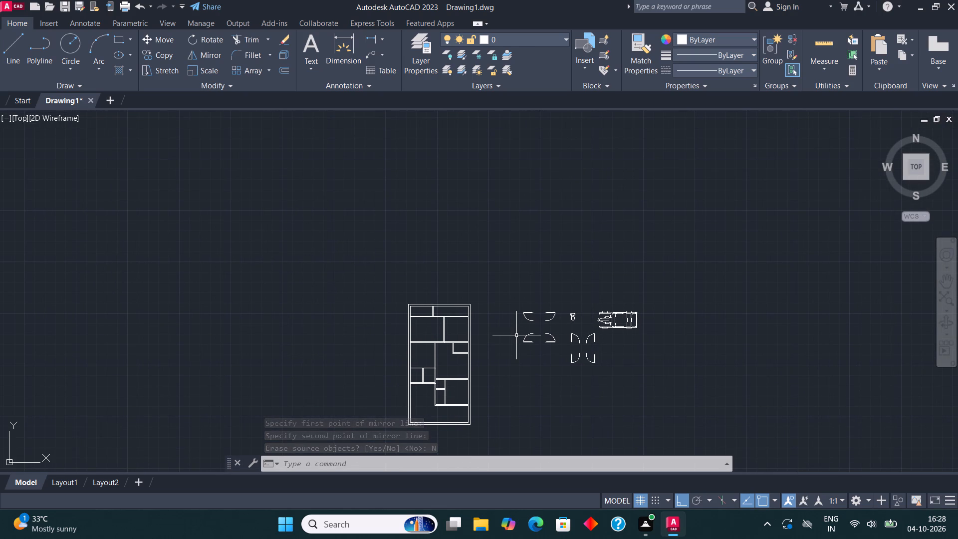
{"action": "scroll", "coordinate": [561, 340], "scroll_direction": "up", "scroll_amount": 1}
{"action": "left_click", "coordinate": [578, 338]}
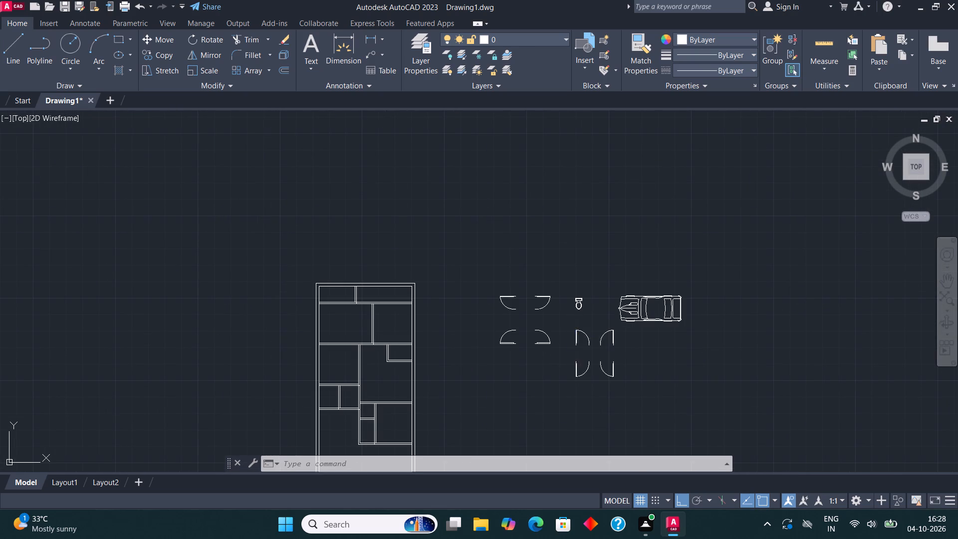
{"action": "left_click", "coordinate": [169, 58]}
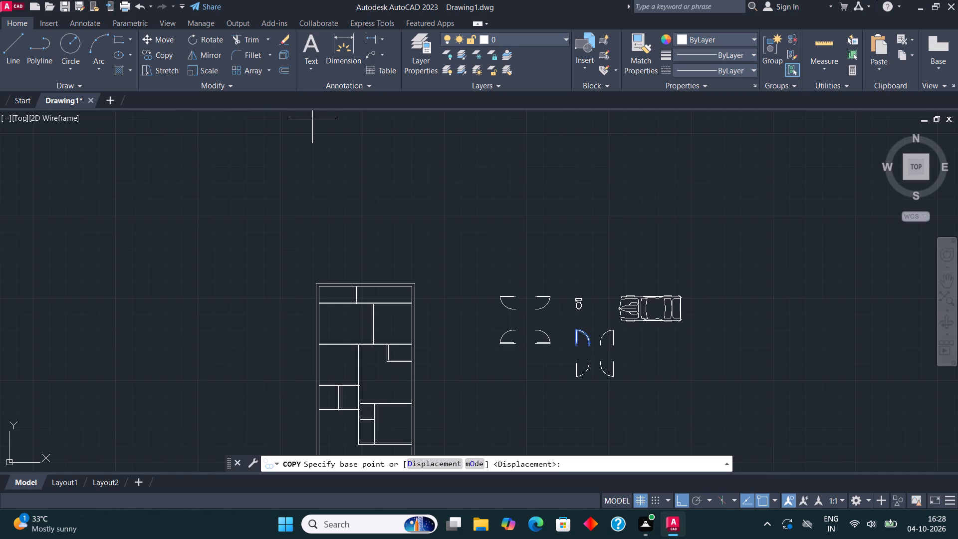
{"action": "scroll", "coordinate": [584, 363], "scroll_direction": "up", "scroll_amount": 3}
{"action": "left_click", "coordinate": [542, 296]}
{"action": "scroll", "coordinate": [651, 321], "scroll_direction": "down", "scroll_amount": 2}
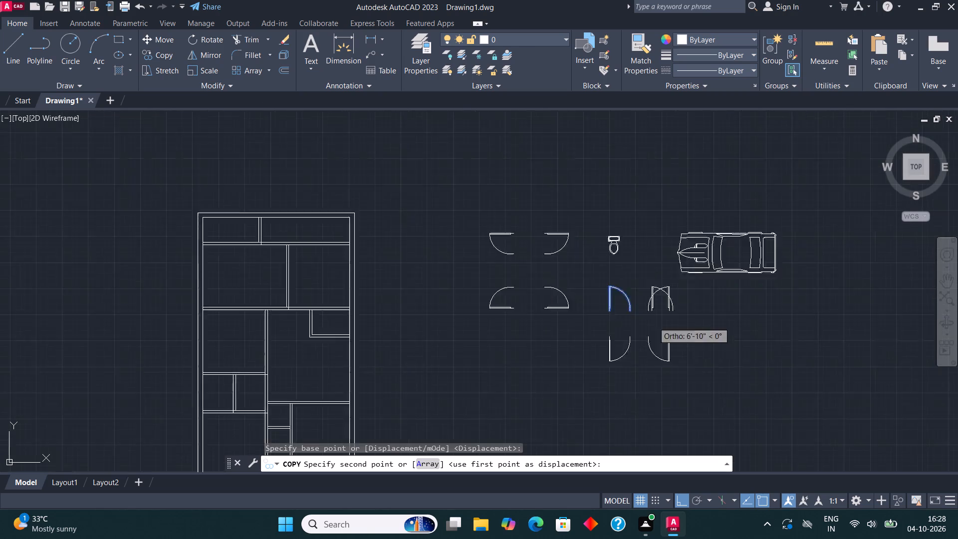
{"action": "scroll", "coordinate": [653, 322], "scroll_direction": "down", "scroll_amount": 2}
{"action": "key", "text": "F8"}
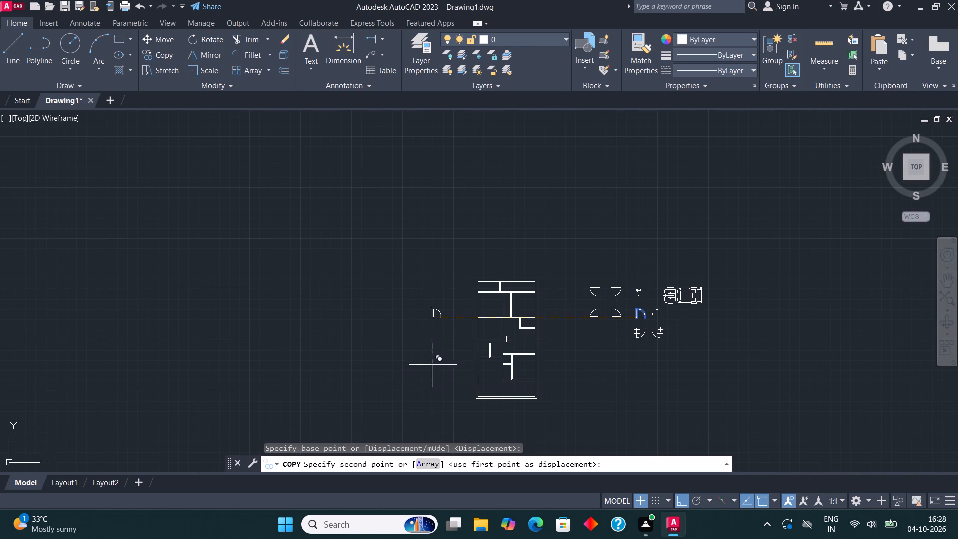
{"action": "middle_click_drag", "start_coordinate": [522, 306], "coordinate": [500, 352]}
{"action": "scroll", "coordinate": [461, 337], "scroll_direction": "up", "scroll_amount": 5}
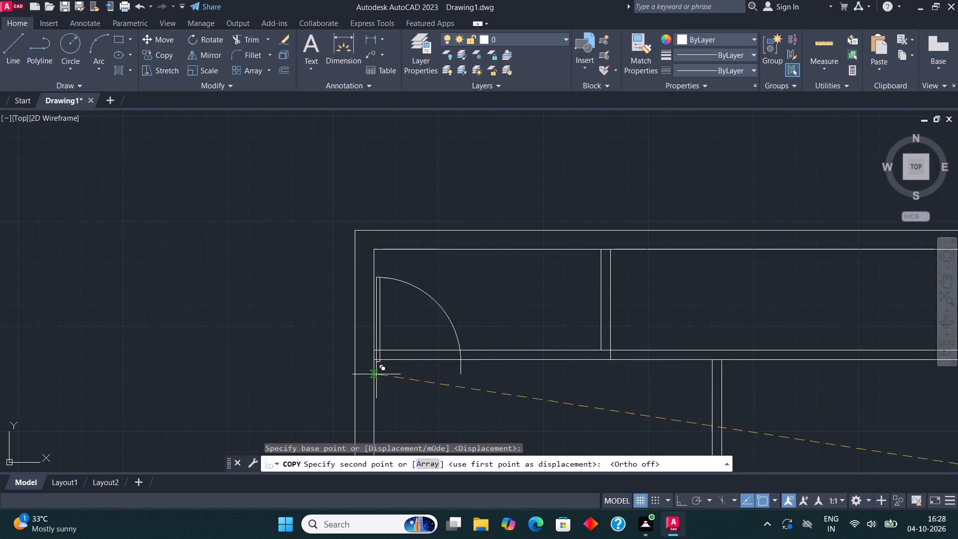
{"action": "scroll", "coordinate": [372, 370], "scroll_direction": "up", "scroll_amount": 2}
{"action": "left_click", "coordinate": [383, 346]}
{"action": "scroll", "coordinate": [372, 381], "scroll_direction": "down", "scroll_amount": 2}
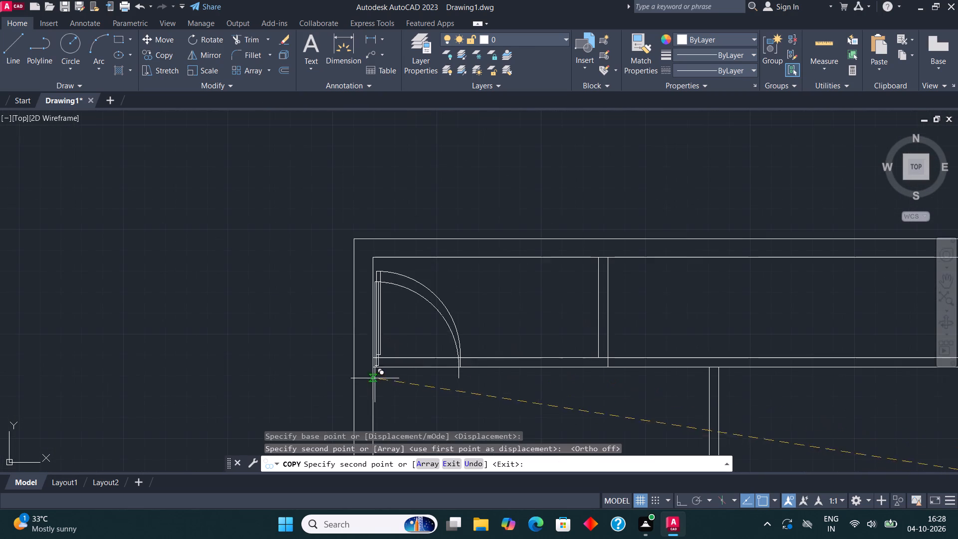
{"action": "key", "text": "Escape"}
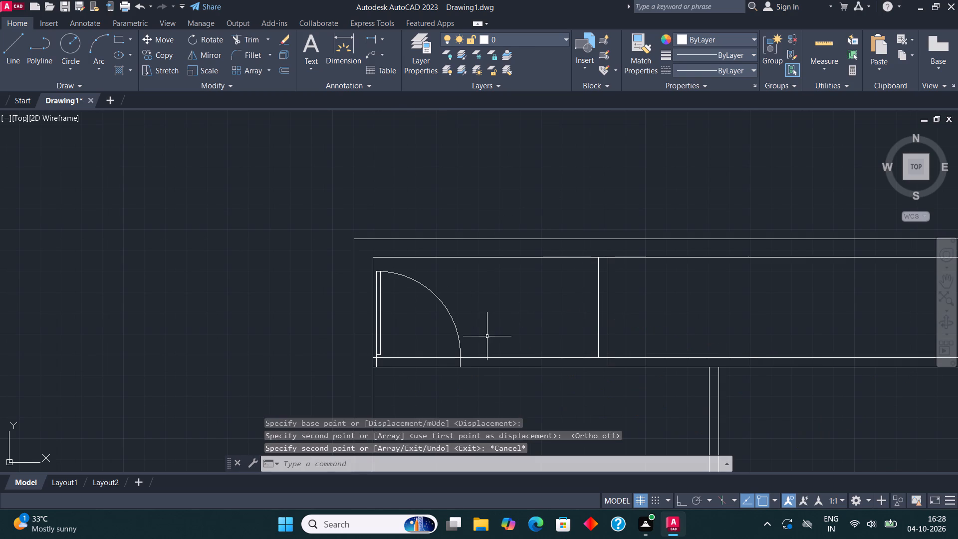
Scale down the door in the top-left room freehand about its lower hinge-side end.
{"action": "middle_click_drag", "start_coordinate": [481, 334], "coordinate": [468, 328]}
{"action": "left_click", "coordinate": [436, 307]}
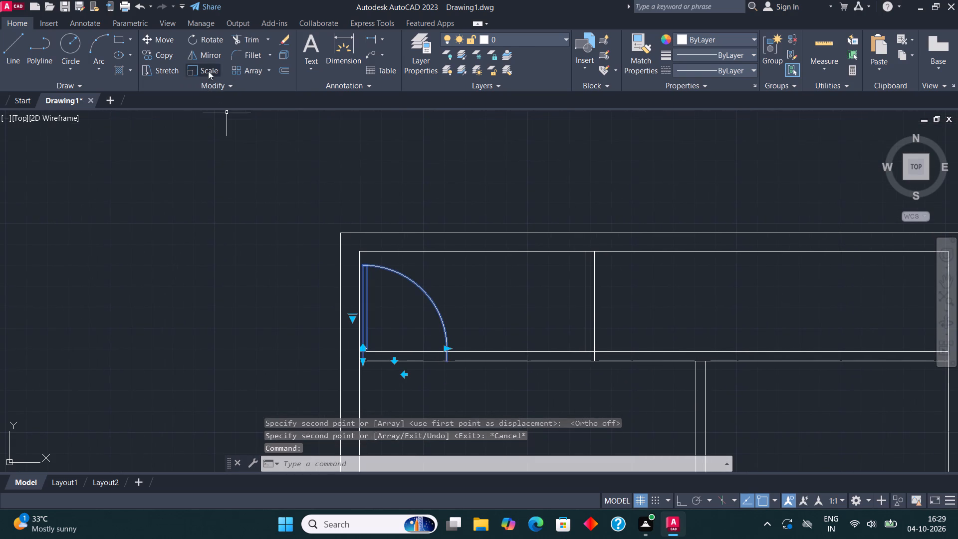
{"action": "left_click", "coordinate": [209, 69]}
{"action": "left_click", "coordinate": [365, 363]}
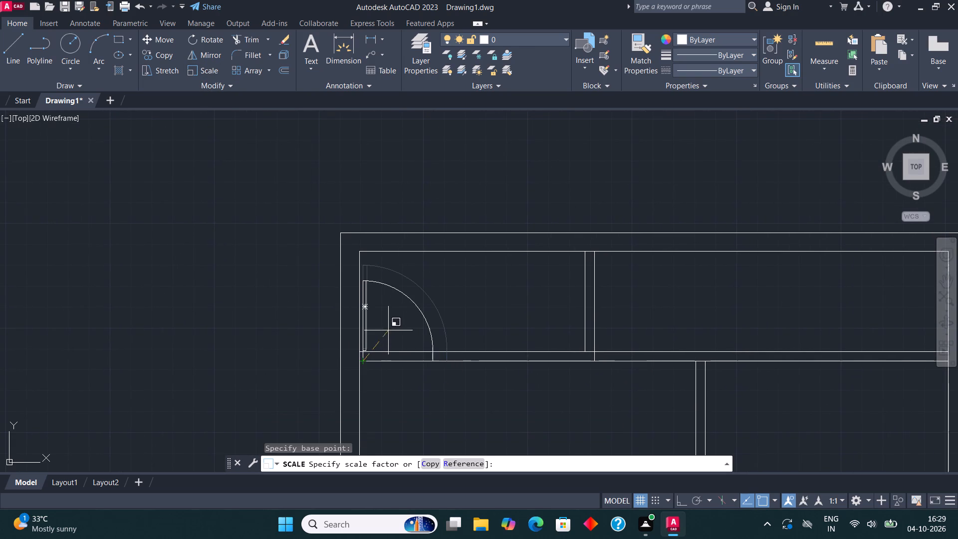
{"action": "left_click", "coordinate": [388, 330]}
{"action": "middle_click_drag", "start_coordinate": [450, 339], "coordinate": [418, 298]}
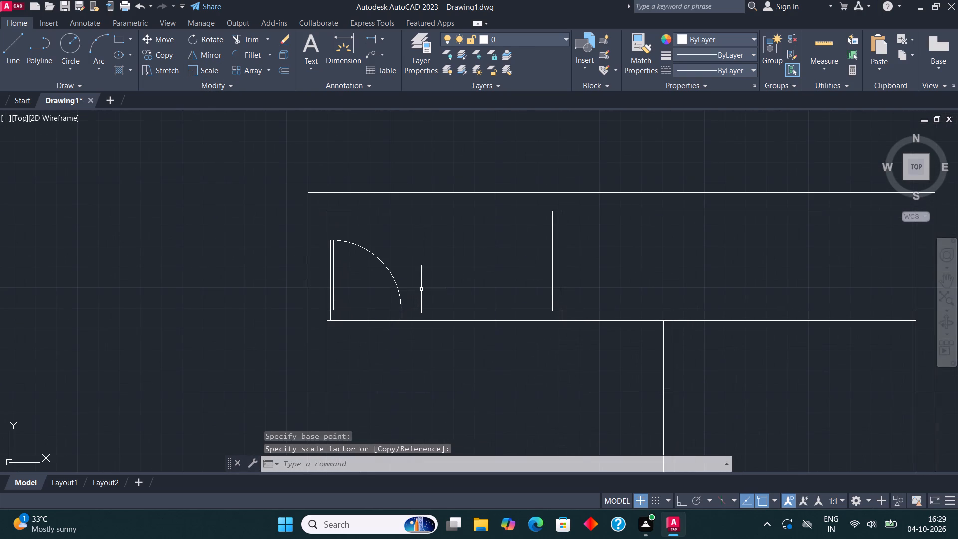
Copy the upper-right door of the rotated set to the lower end of the second-row partition, against its left face.
{"action": "scroll", "coordinate": [431, 296], "scroll_direction": "down", "scroll_amount": 1}
{"action": "middle_click_drag", "start_coordinate": [468, 244], "coordinate": [417, 185]}
{"action": "scroll", "coordinate": [406, 258], "scroll_direction": "down", "scroll_amount": 1}
{"action": "scroll", "coordinate": [651, 309], "scroll_direction": "down", "scroll_amount": 1}
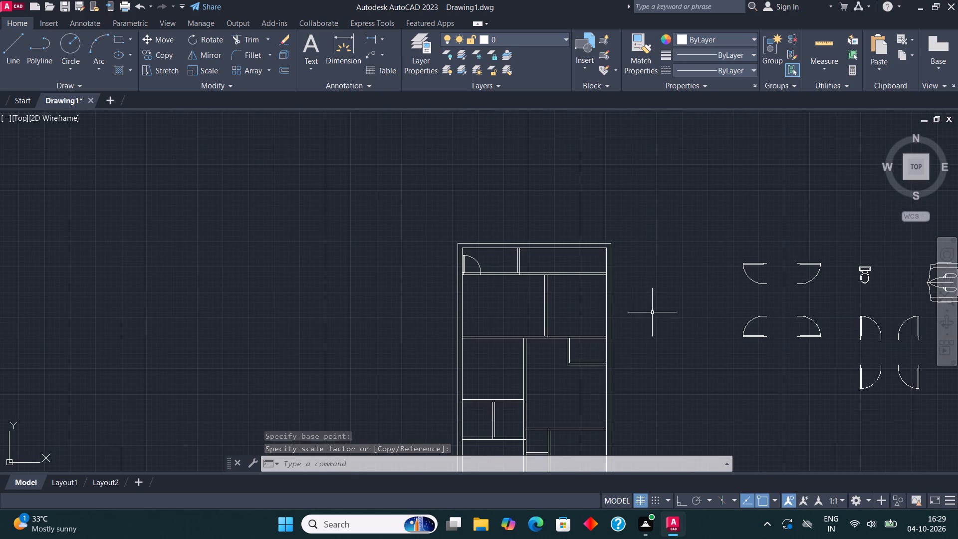
{"action": "left_click", "coordinate": [920, 335]}
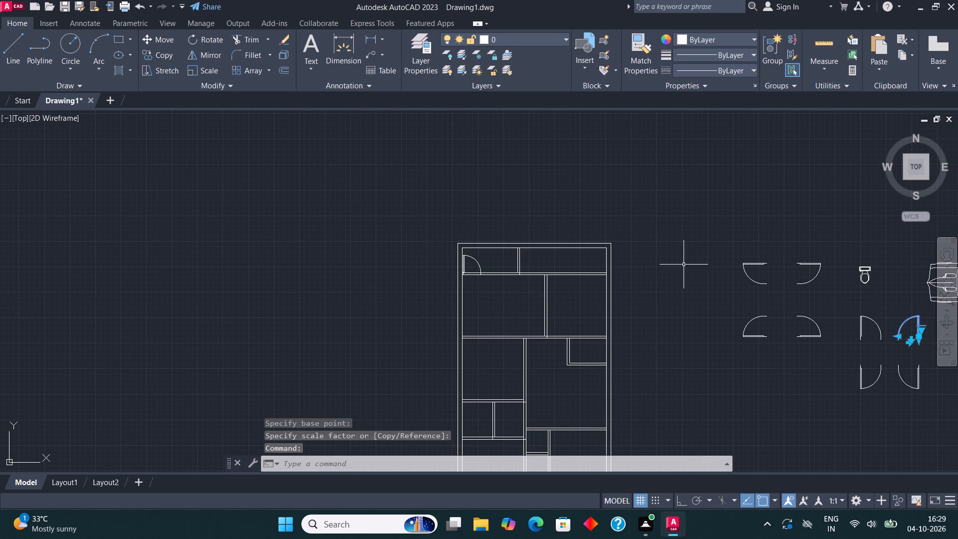
{"action": "left_click", "coordinate": [160, 56]}
{"action": "scroll", "coordinate": [912, 349], "scroll_direction": "up", "scroll_amount": 1}
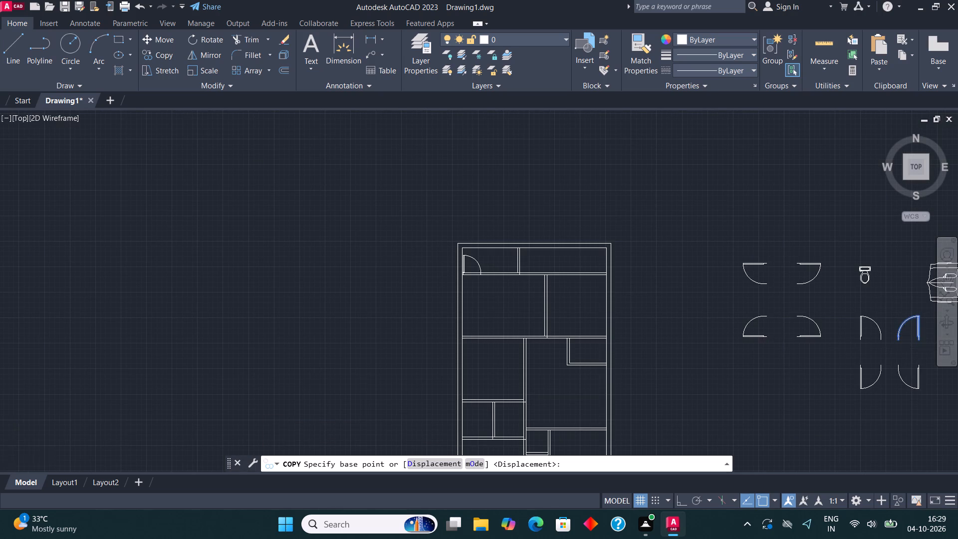
{"action": "scroll", "coordinate": [912, 349], "scroll_direction": "up", "scroll_amount": 1}
{"action": "left_click", "coordinate": [927, 329]}
{"action": "scroll", "coordinate": [677, 372], "scroll_direction": "down", "scroll_amount": 3}
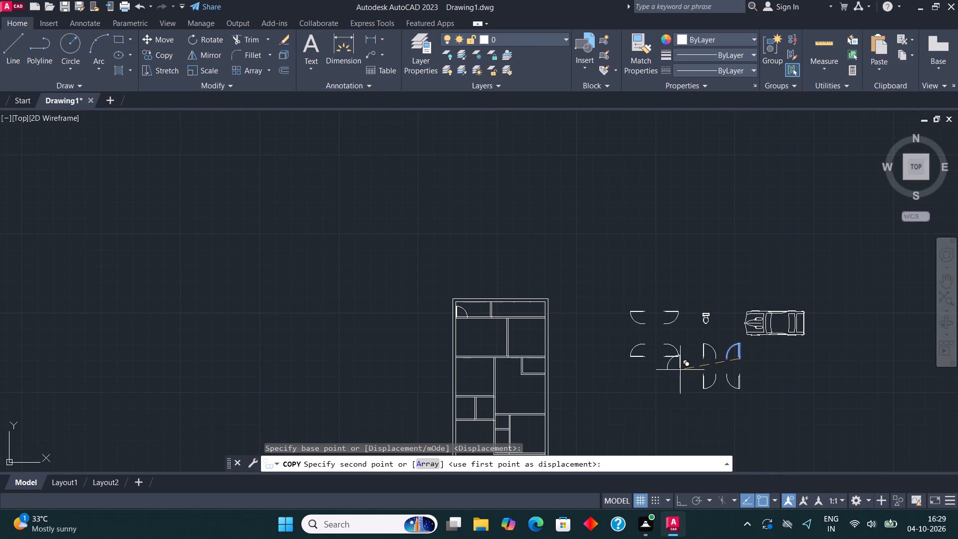
{"action": "scroll", "coordinate": [503, 386], "scroll_direction": "up", "scroll_amount": 4}
{"action": "scroll", "coordinate": [501, 216], "scroll_direction": "up", "scroll_amount": 2}
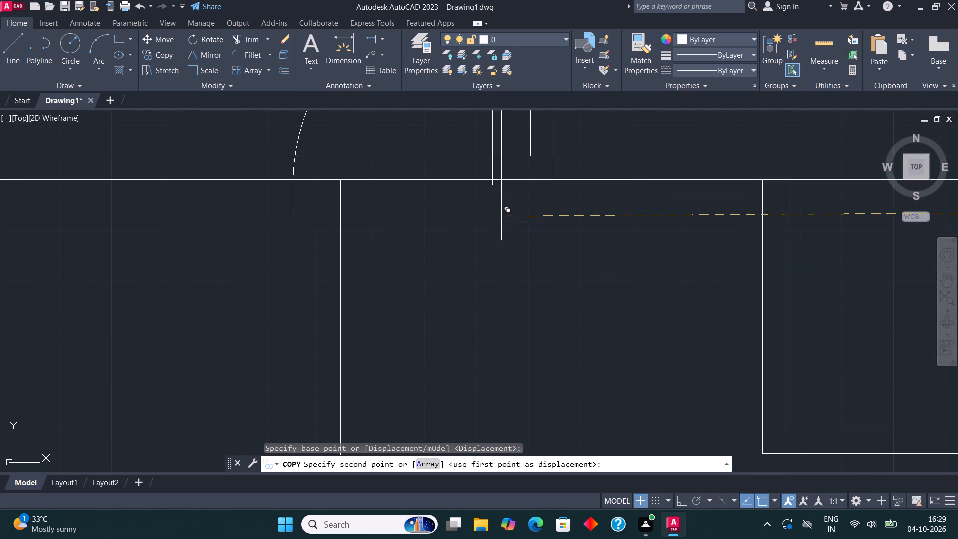
{"action": "left_click", "coordinate": [530, 177]}
{"action": "scroll", "coordinate": [477, 281], "scroll_direction": "down", "scroll_amount": 3}
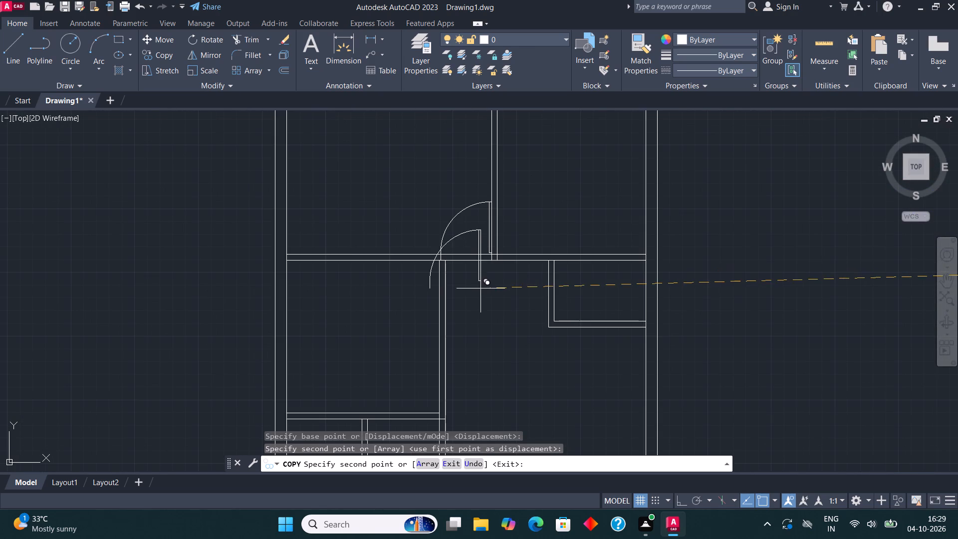
{"action": "key", "text": "Escape"}
Scale down the door left of the second-row partition freehand about its lower hinge-side end.
{"action": "middle_click_drag", "start_coordinate": [490, 220], "coordinate": [451, 278]}
{"action": "scroll", "coordinate": [449, 299], "scroll_direction": "up", "scroll_amount": 2}
{"action": "left_click", "coordinate": [449, 299]}
{"action": "left_click", "coordinate": [444, 296]}
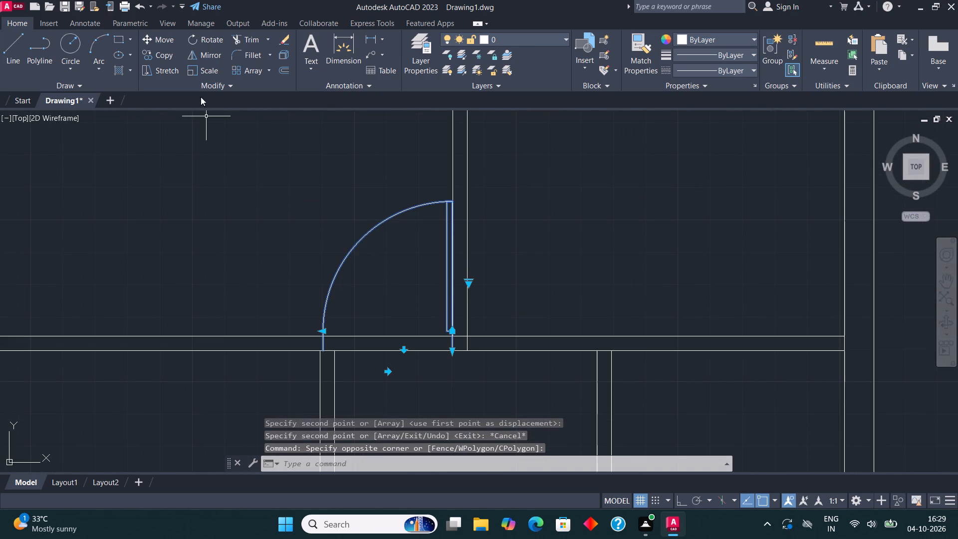
{"action": "left_click", "coordinate": [211, 69]}
{"action": "left_click", "coordinate": [456, 353]}
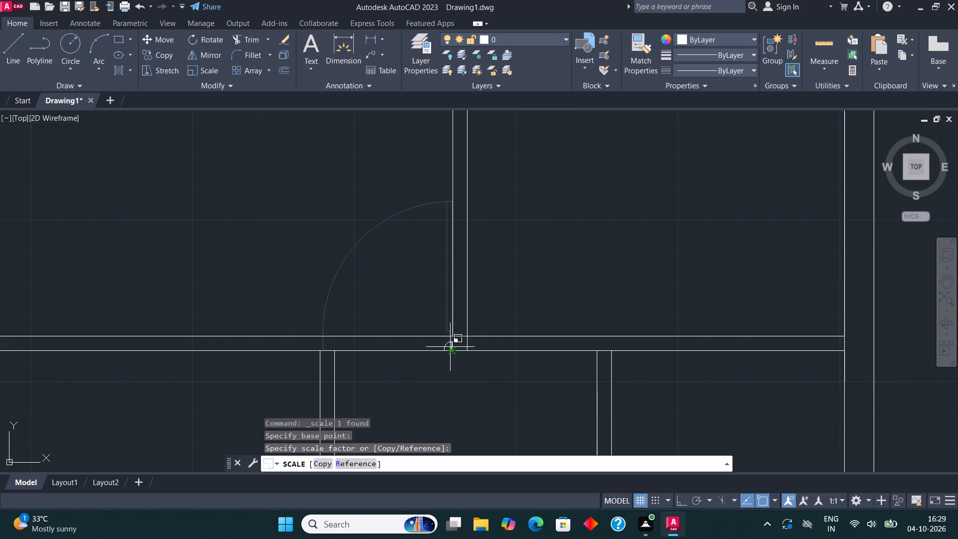
{"action": "left_click", "coordinate": [416, 299]}
{"action": "middle_click_drag", "start_coordinate": [489, 278], "coordinate": [467, 252]}
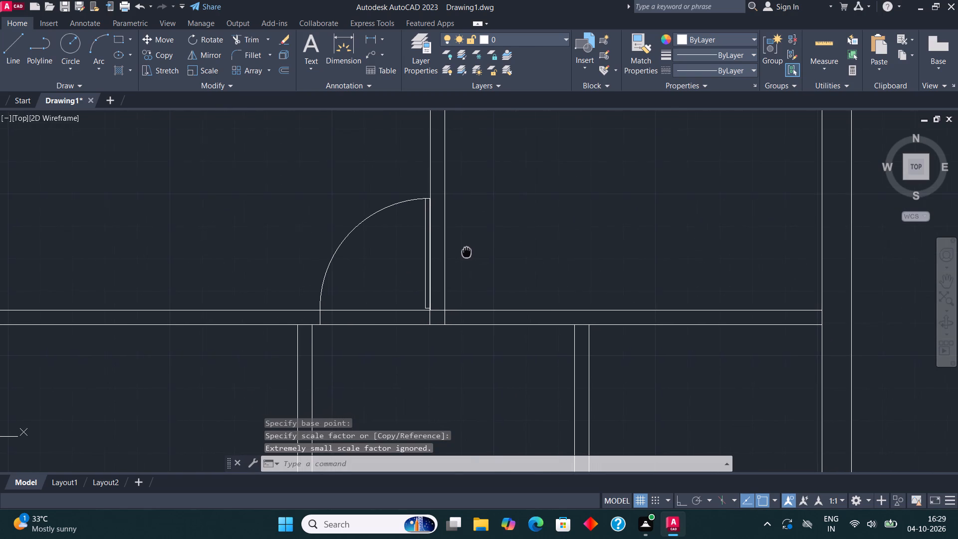
{"action": "middle_click_drag", "start_coordinate": [467, 252], "coordinate": [463, 251]}
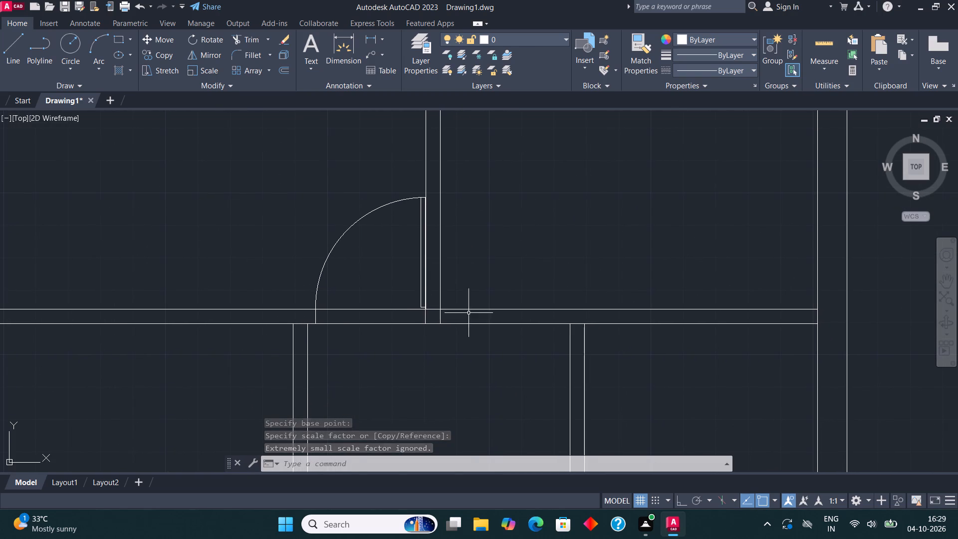
Copy the upper-left door of the rotated set to the lower end of the second-row partition, against its right face.
{"action": "scroll", "coordinate": [468, 316], "scroll_direction": "down", "scroll_amount": 2}
{"action": "scroll", "coordinate": [560, 369], "scroll_direction": "down", "scroll_amount": 3}
{"action": "middle_click_drag", "start_coordinate": [622, 326], "coordinate": [618, 323]}
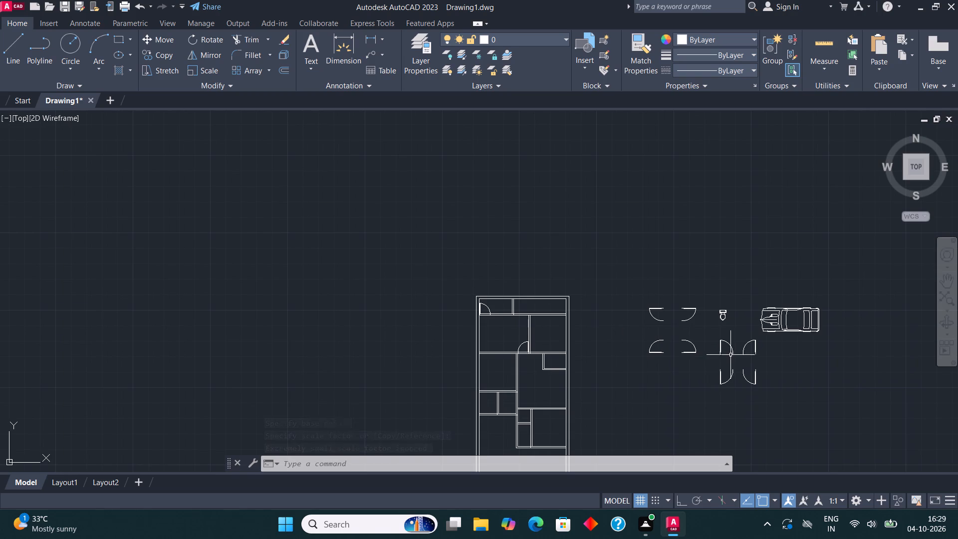
{"action": "scroll", "coordinate": [722, 347], "scroll_direction": "up", "scroll_amount": 3}
{"action": "left_click", "coordinate": [703, 331]}
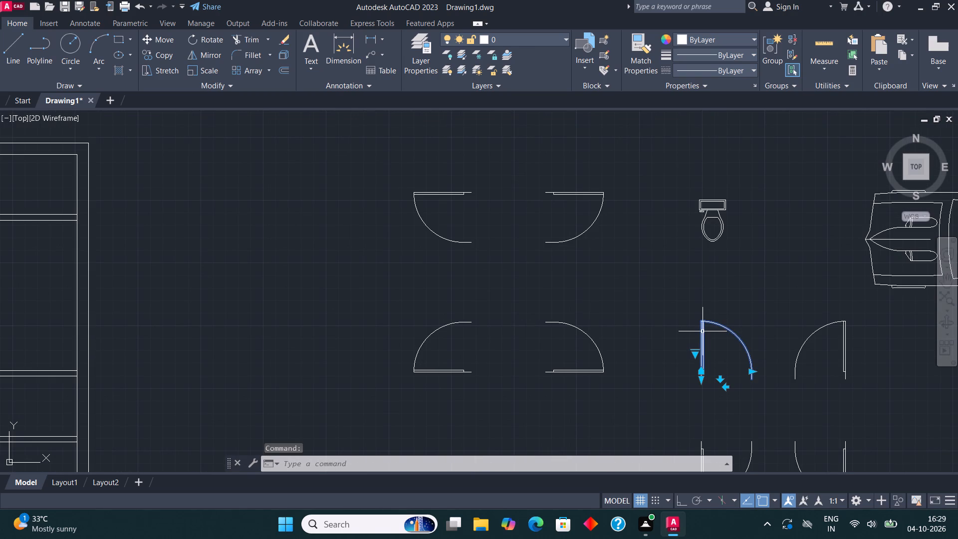
{"action": "left_click", "coordinate": [167, 53]}
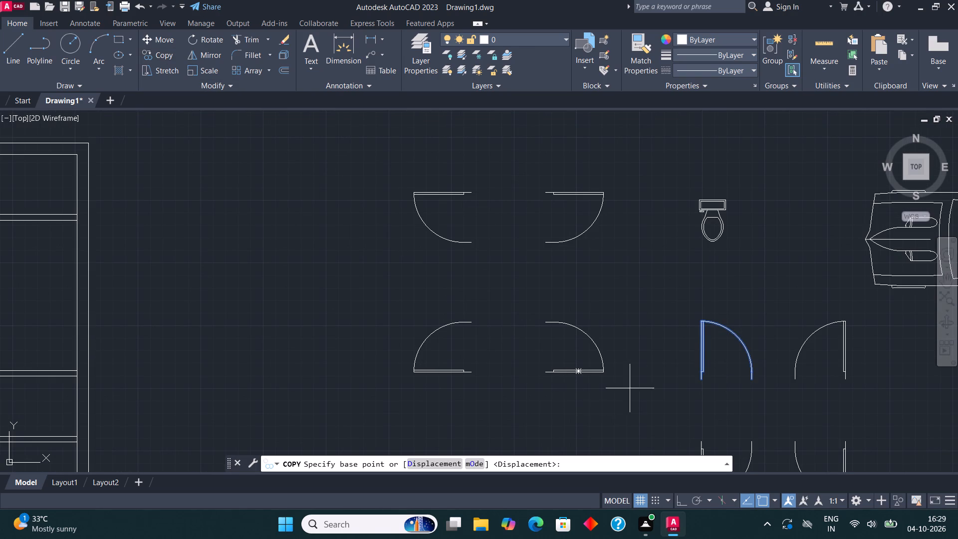
{"action": "left_click", "coordinate": [701, 382]}
{"action": "scroll", "coordinate": [771, 355], "scroll_direction": "down", "scroll_amount": 3}
{"action": "scroll", "coordinate": [566, 371], "scroll_direction": "up", "scroll_amount": 1}
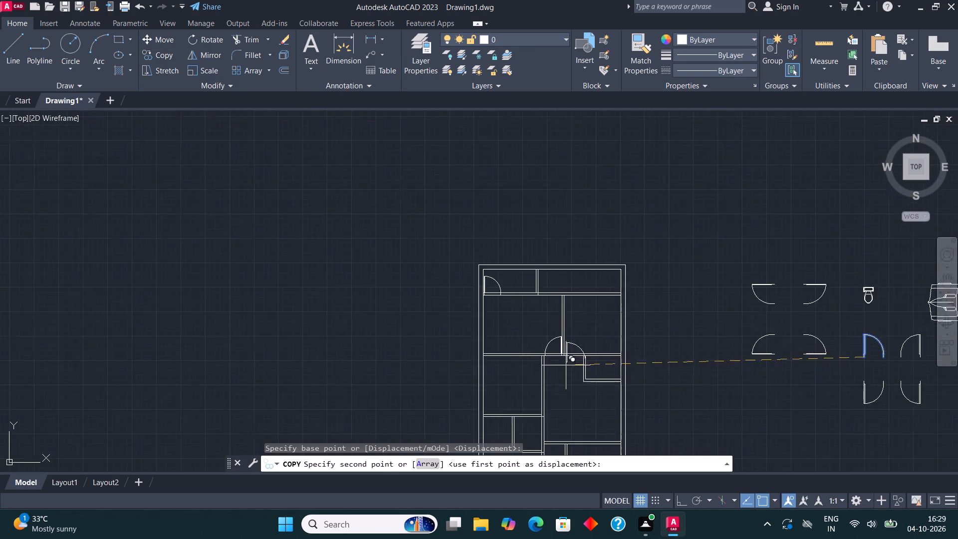
{"action": "scroll", "coordinate": [566, 364], "scroll_direction": "up", "scroll_amount": 6}
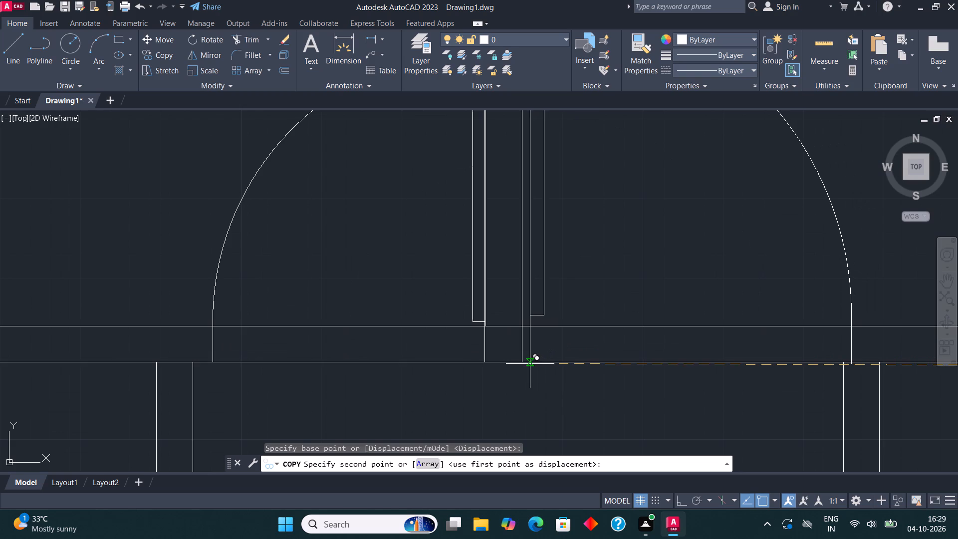
{"action": "left_click", "coordinate": [526, 364]}
{"action": "scroll", "coordinate": [410, 385], "scroll_direction": "down", "scroll_amount": 3}
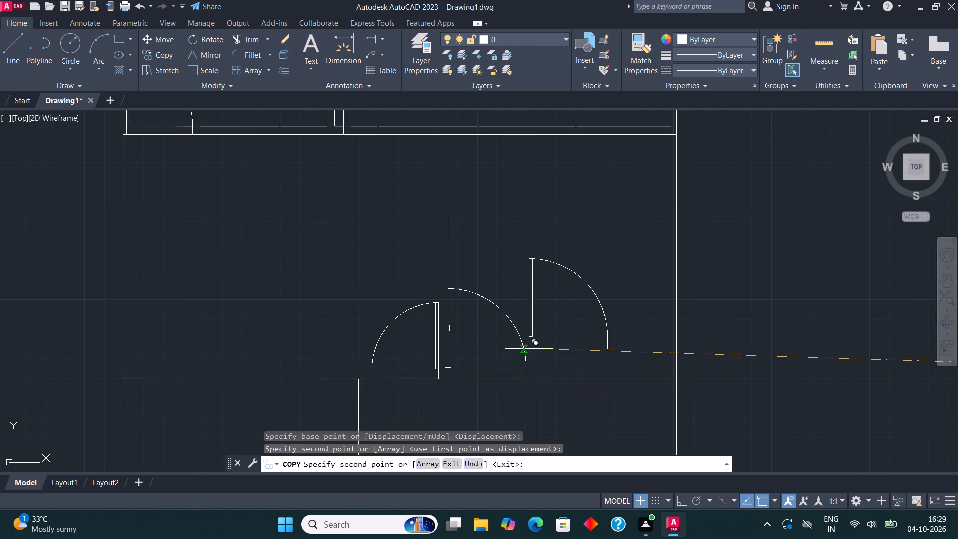
{"action": "key", "text": "Escape"}
Scale down the door right of the partition freehand in two passes about its lower hinge-side end, matching the neighbouring door's size.
{"action": "middle_click_drag", "start_coordinate": [531, 333], "coordinate": [531, 314]}
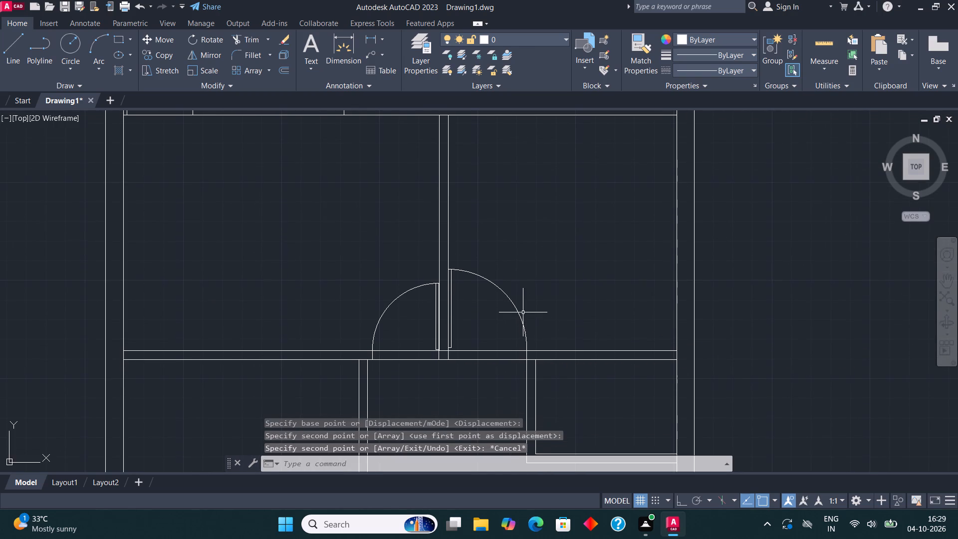
{"action": "scroll", "coordinate": [521, 311], "scroll_direction": "up", "scroll_amount": 3}
{"action": "left_click", "coordinate": [498, 299]}
{"action": "left_click", "coordinate": [453, 298]}
{"action": "scroll", "coordinate": [456, 303], "scroll_direction": "down", "scroll_amount": 2}
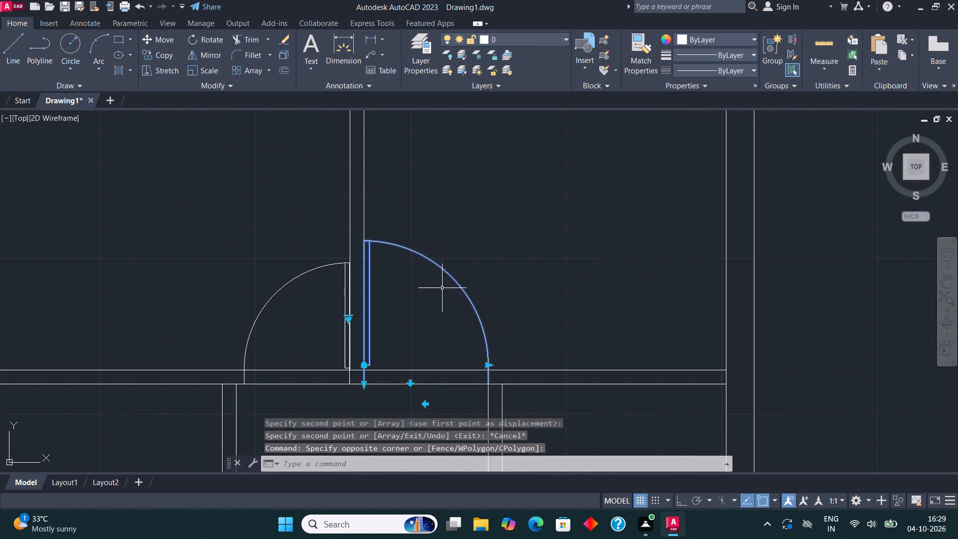
{"action": "left_click", "coordinate": [210, 66]}
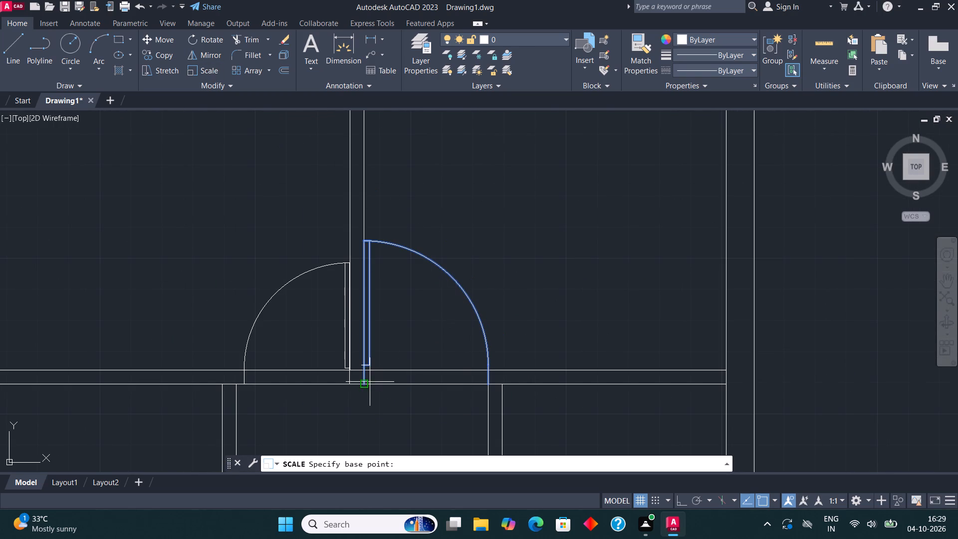
{"action": "left_click", "coordinate": [367, 382]}
{"action": "left_click", "coordinate": [417, 346]}
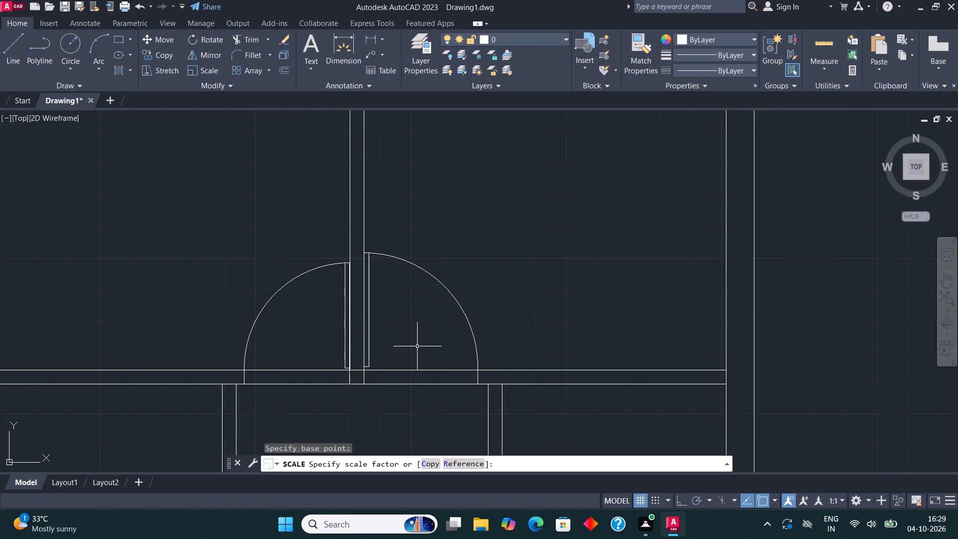
{"action": "left_click_drag", "start_coordinate": [404, 347], "coordinate": [395, 292]}
{"action": "left_click", "coordinate": [387, 248]}
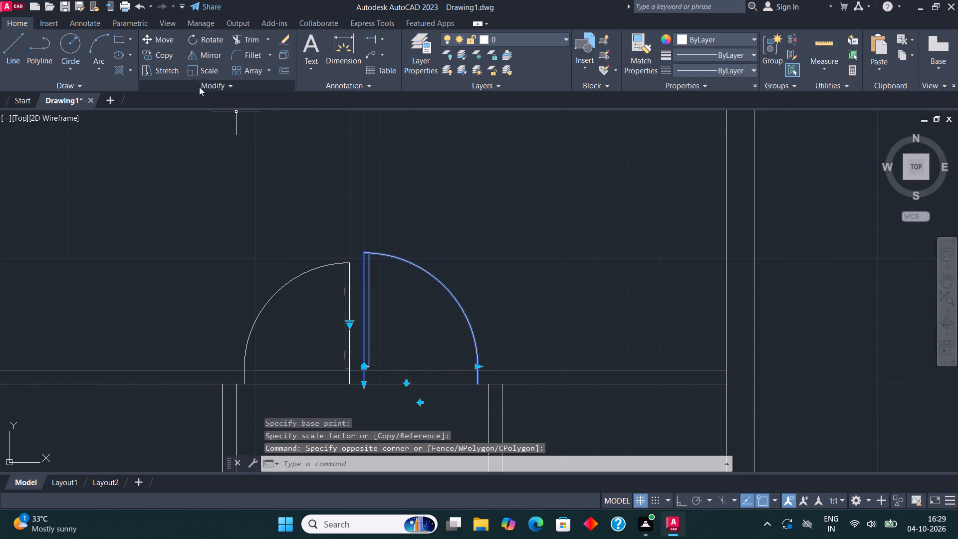
{"action": "left_click", "coordinate": [208, 67]}
{"action": "left_click", "coordinate": [367, 384]}
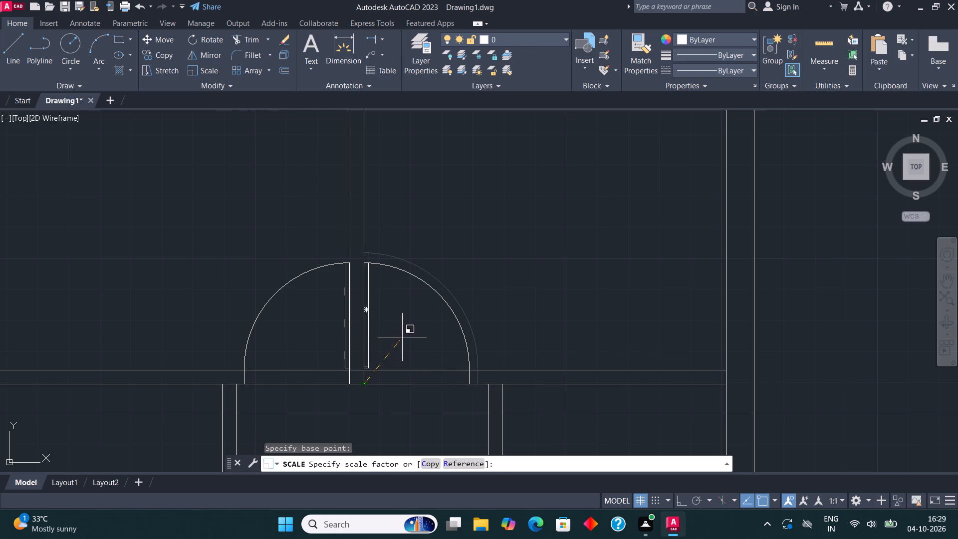
{"action": "left_click", "coordinate": [402, 337]}
Move the door right of the second-row partition slightly outward, off the partition's right face.
{"action": "middle_click_drag", "start_coordinate": [445, 333], "coordinate": [463, 337]}
{"action": "scroll", "coordinate": [453, 338], "scroll_direction": "up", "scroll_amount": 1}
{"action": "left_click_drag", "start_coordinate": [454, 311], "coordinate": [451, 300]}
{"action": "left_click", "coordinate": [401, 217]}
{"action": "left_click", "coordinate": [169, 40]}
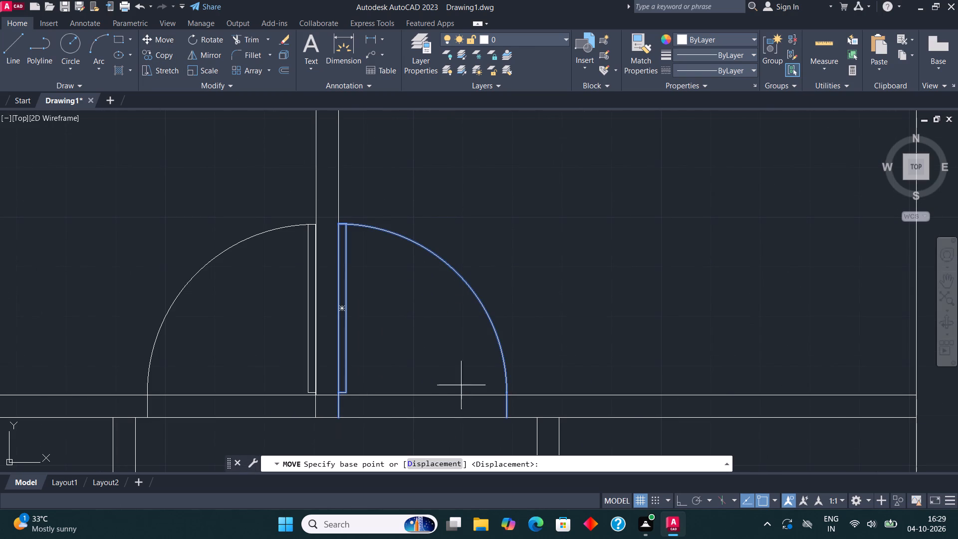
{"action": "scroll", "coordinate": [359, 425], "scroll_direction": "up", "scroll_amount": 2}
{"action": "left_click", "coordinate": [303, 411]}
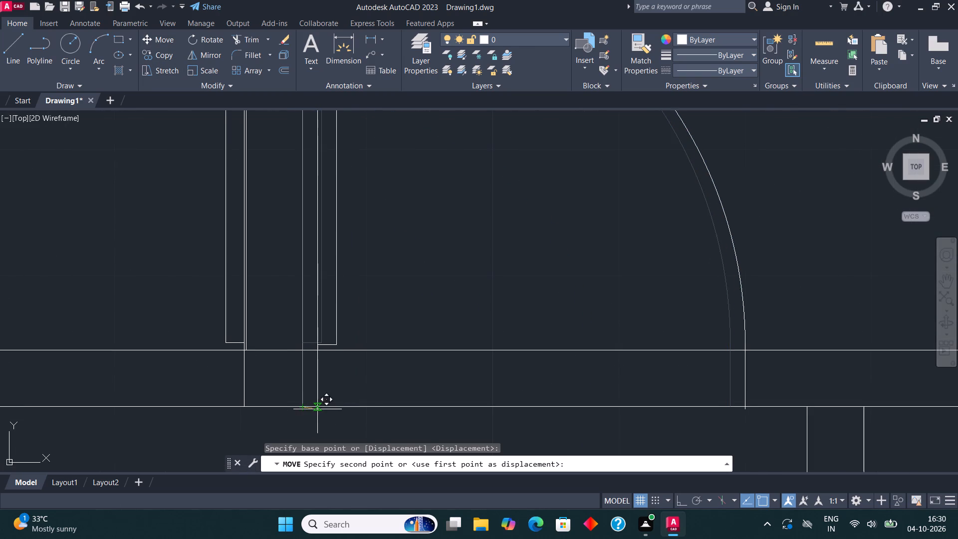
{"action": "left_click", "coordinate": [317, 409]}
{"action": "scroll", "coordinate": [394, 372], "scroll_direction": "down", "scroll_amount": 3}
{"action": "middle_click_drag", "start_coordinate": [439, 351], "coordinate": [466, 313]}
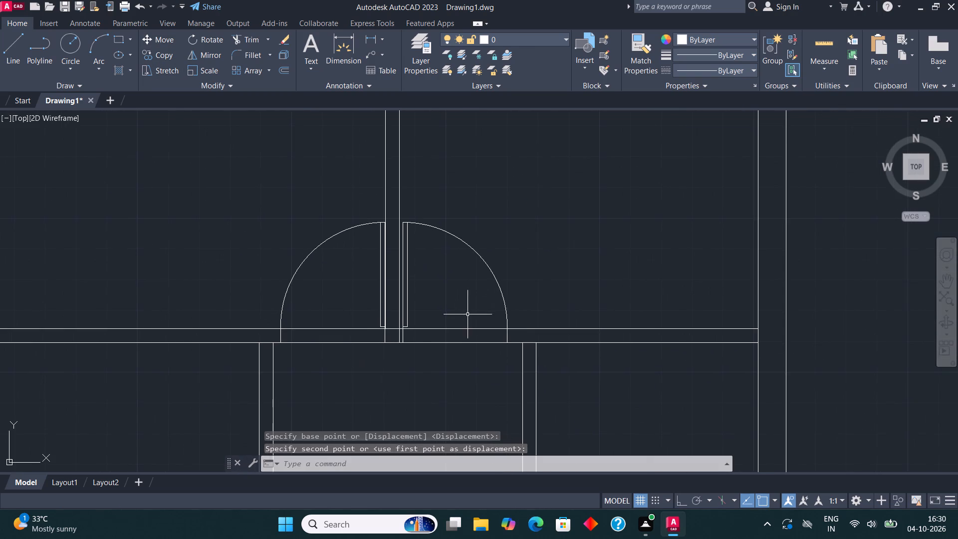
Copy the upper-left door of the unrotated set to the upper end of the third-row vertical partition, opening into the left room.
{"action": "scroll", "coordinate": [494, 317], "scroll_direction": "down", "scroll_amount": 3}
{"action": "middle_click_drag", "start_coordinate": [516, 324], "coordinate": [412, 334]}
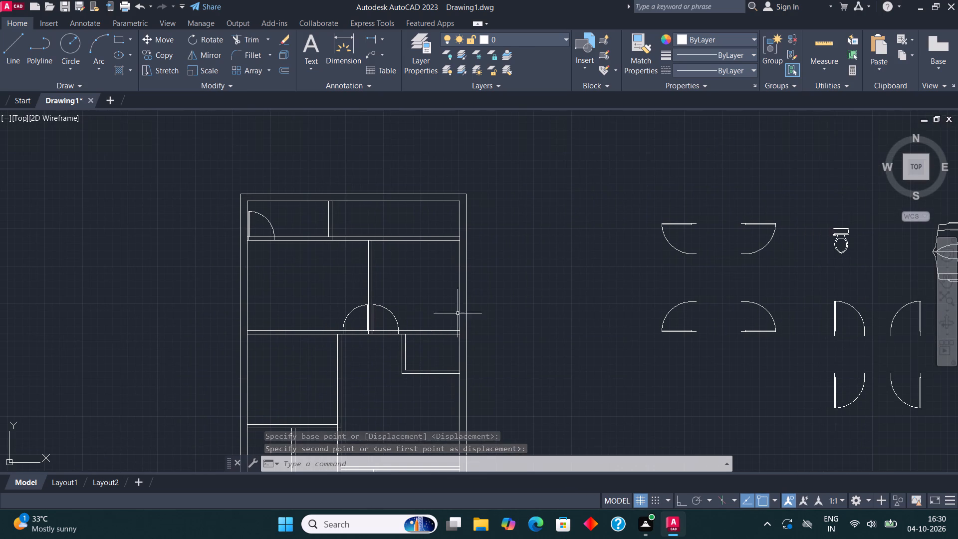
{"action": "left_click", "coordinate": [677, 223]}
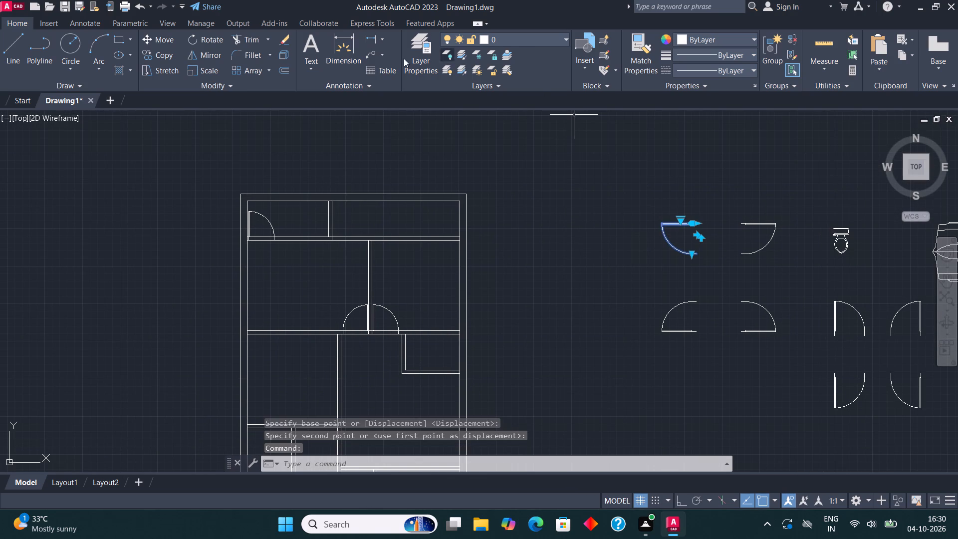
{"action": "left_click", "coordinate": [167, 56]}
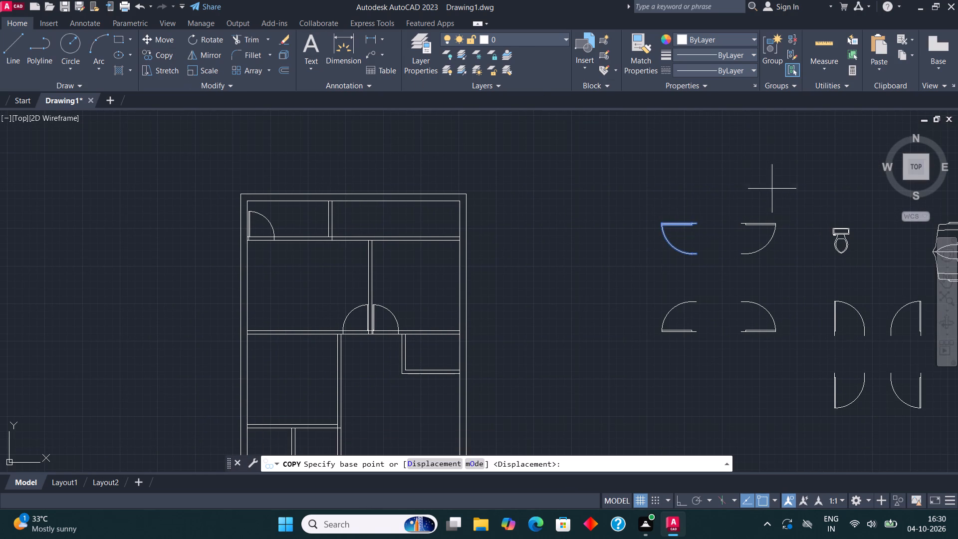
{"action": "left_click", "coordinate": [701, 223]}
{"action": "scroll", "coordinate": [726, 192], "scroll_direction": "down", "scroll_amount": 1}
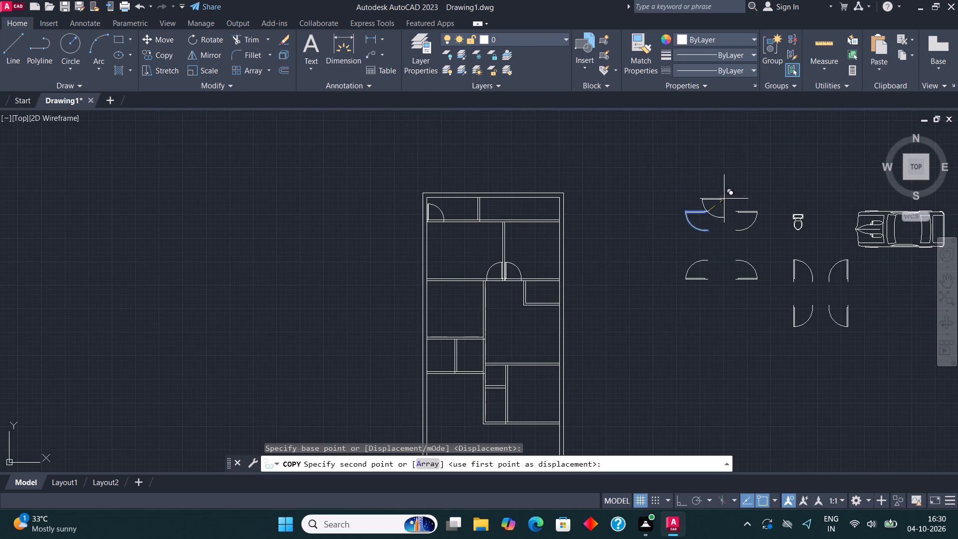
{"action": "scroll", "coordinate": [482, 276], "scroll_direction": "up", "scroll_amount": 4}
{"action": "scroll", "coordinate": [490, 317], "scroll_direction": "up", "scroll_amount": 2}
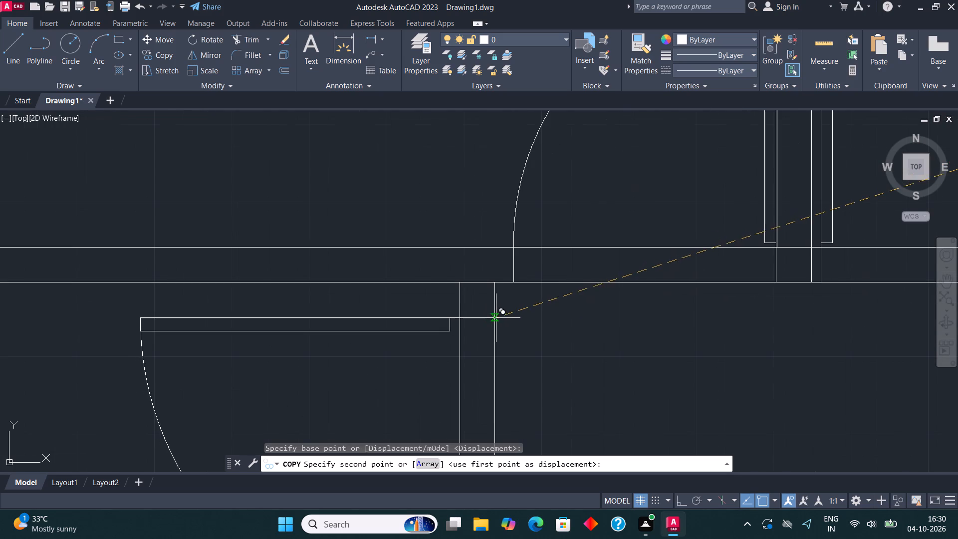
{"action": "left_click", "coordinate": [496, 317]}
{"action": "scroll", "coordinate": [407, 277], "scroll_direction": "down", "scroll_amount": 4}
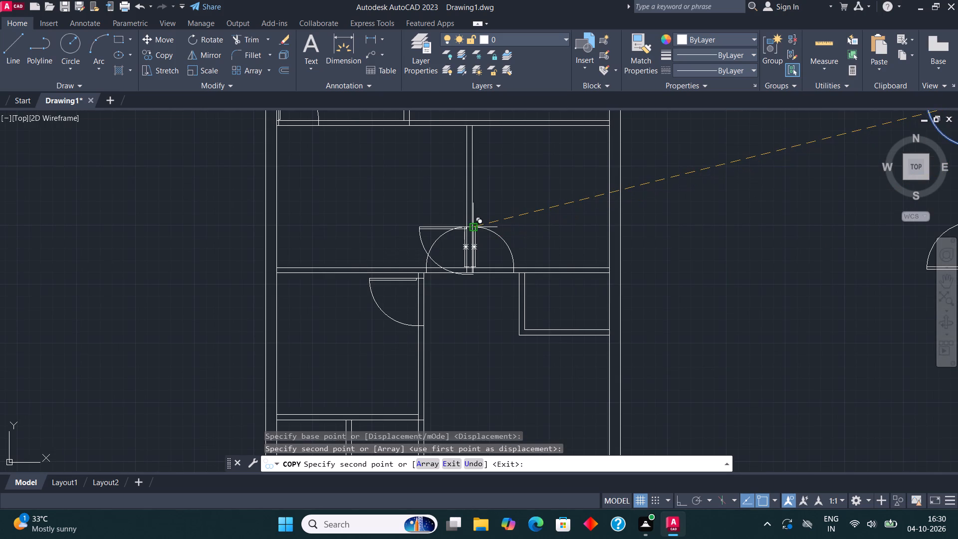
{"action": "key", "text": "Escape"}
{"action": "scroll", "coordinate": [475, 227], "scroll_direction": "down", "scroll_amount": 1}
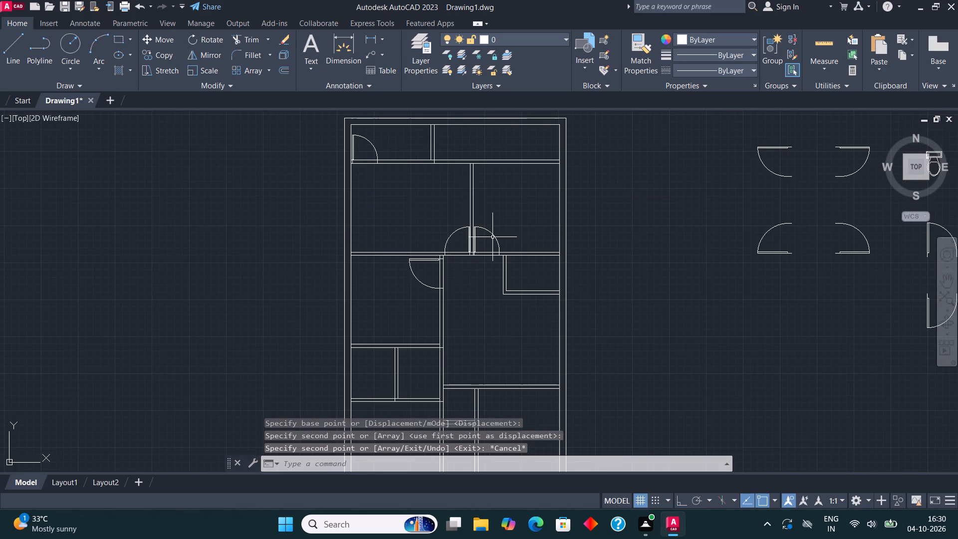
Copy the upper-right door of the unrotated set to the upper end of the lower-right room's vertical partition, opening into that room.
{"action": "middle_click_drag", "start_coordinate": [584, 316], "coordinate": [500, 262]}
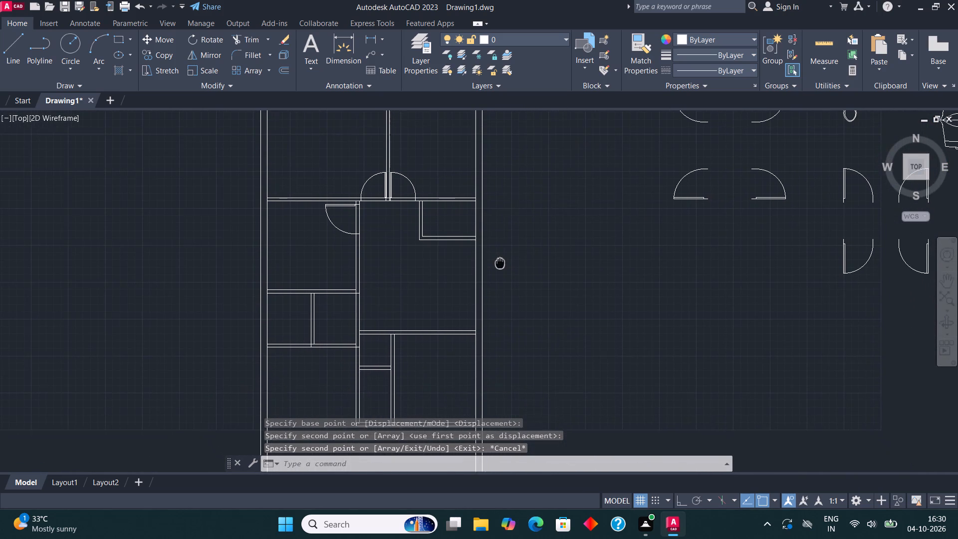
{"action": "middle_click_drag", "start_coordinate": [500, 262], "coordinate": [503, 265]}
{"action": "scroll", "coordinate": [505, 267], "scroll_direction": "down", "scroll_amount": 1}
{"action": "middle_click_drag", "start_coordinate": [505, 269], "coordinate": [498, 280]}
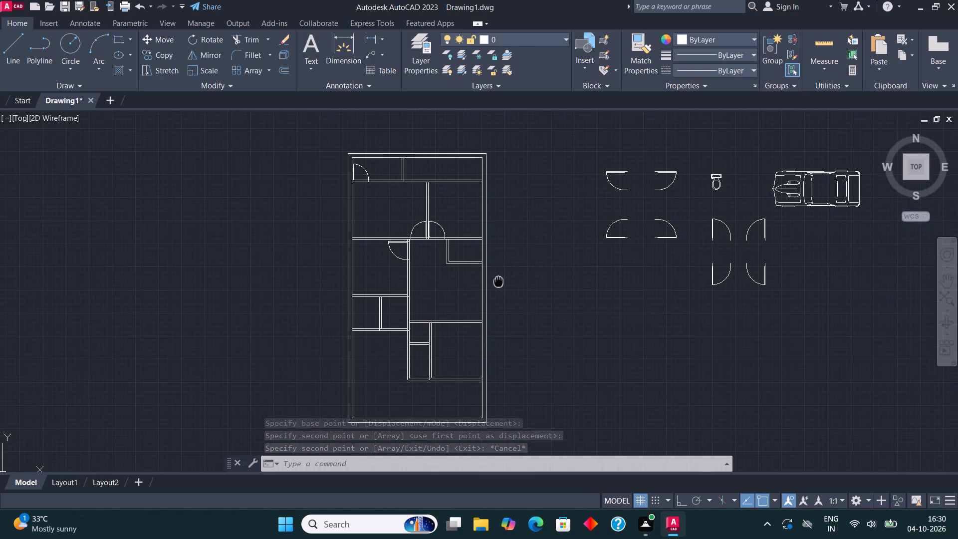
{"action": "middle_click_drag", "start_coordinate": [498, 280], "coordinate": [489, 294]}
{"action": "left_click", "coordinate": [656, 188]}
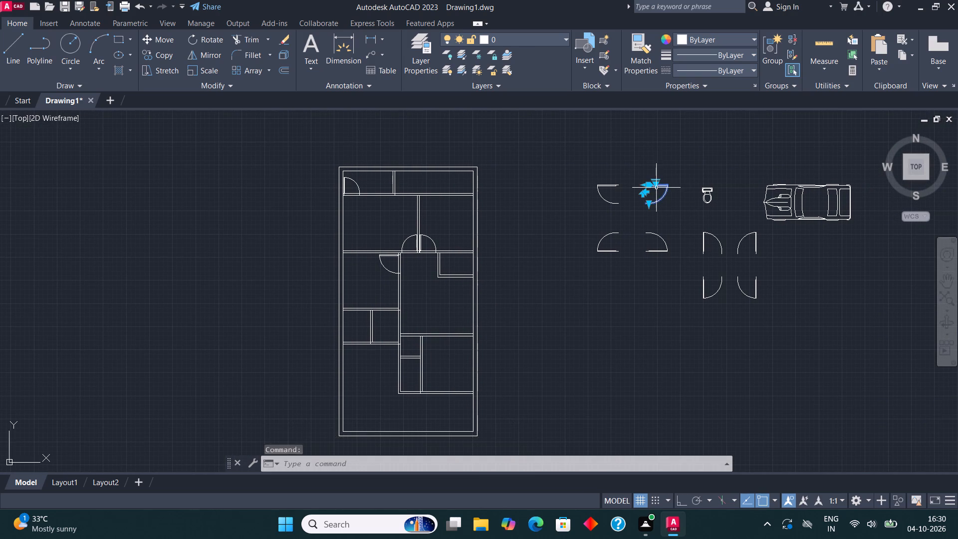
{"action": "left_click", "coordinate": [167, 53]}
{"action": "scroll", "coordinate": [623, 178], "scroll_direction": "up", "scroll_amount": 1}
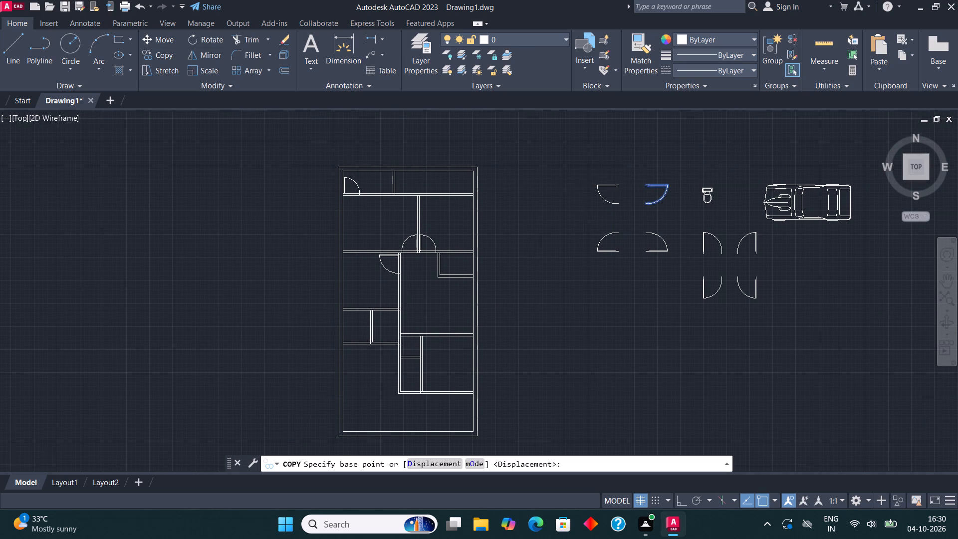
{"action": "scroll", "coordinate": [623, 178], "scroll_direction": "up", "scroll_amount": 1}
{"action": "left_click", "coordinate": [674, 199]}
{"action": "scroll", "coordinate": [685, 193], "scroll_direction": "down", "scroll_amount": 2}
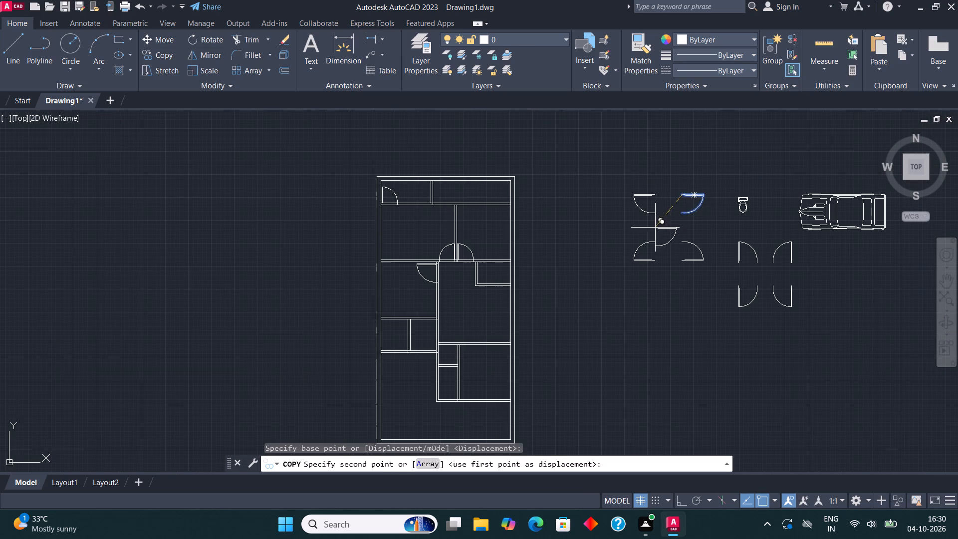
{"action": "scroll", "coordinate": [656, 222], "scroll_direction": "down", "scroll_amount": 1}
{"action": "scroll", "coordinate": [553, 314], "scroll_direction": "up", "scroll_amount": 3}
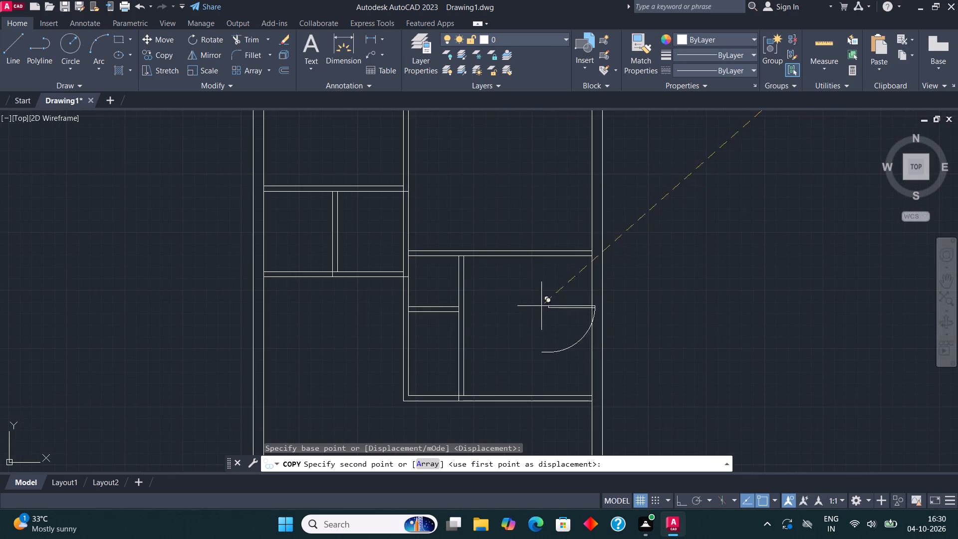
{"action": "scroll", "coordinate": [464, 268], "scroll_direction": "up", "scroll_amount": 3}
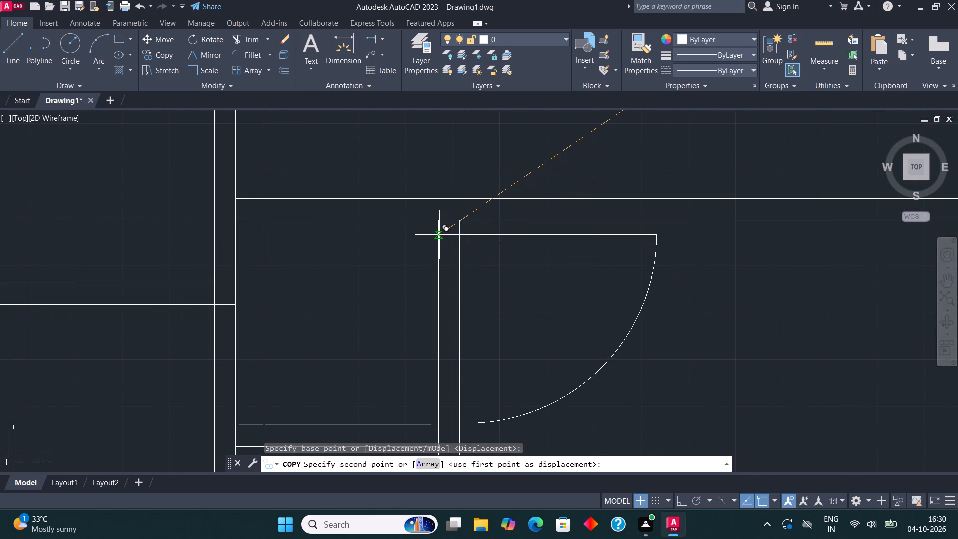
{"action": "left_click", "coordinate": [440, 231]}
{"action": "scroll", "coordinate": [487, 256], "scroll_direction": "down", "scroll_amount": 2}
{"action": "middle_click_drag", "start_coordinate": [525, 237], "coordinate": [531, 226]}
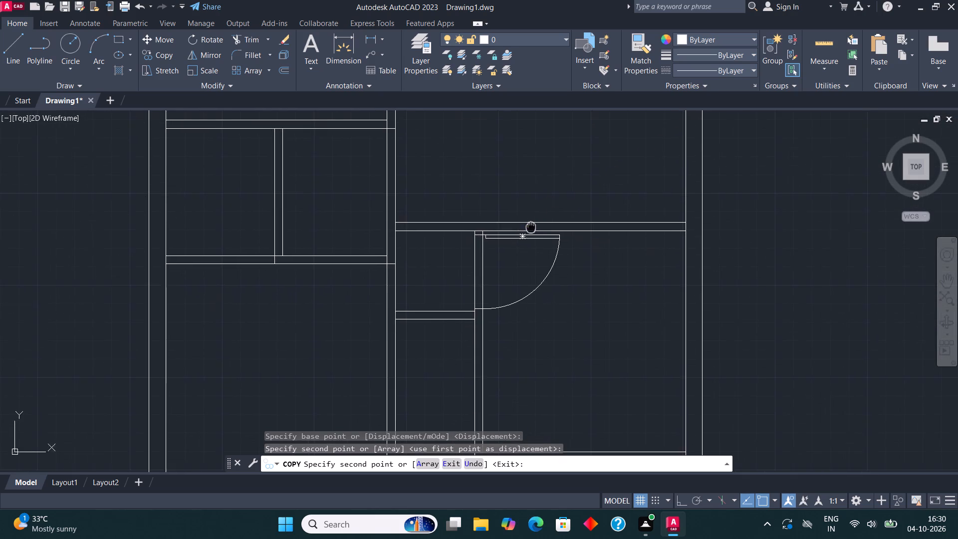
{"action": "scroll", "coordinate": [507, 296], "scroll_direction": "up", "scroll_amount": 4}
{"action": "key", "text": "Escape"}
{"action": "scroll", "coordinate": [419, 303], "scroll_direction": "down", "scroll_amount": 5}
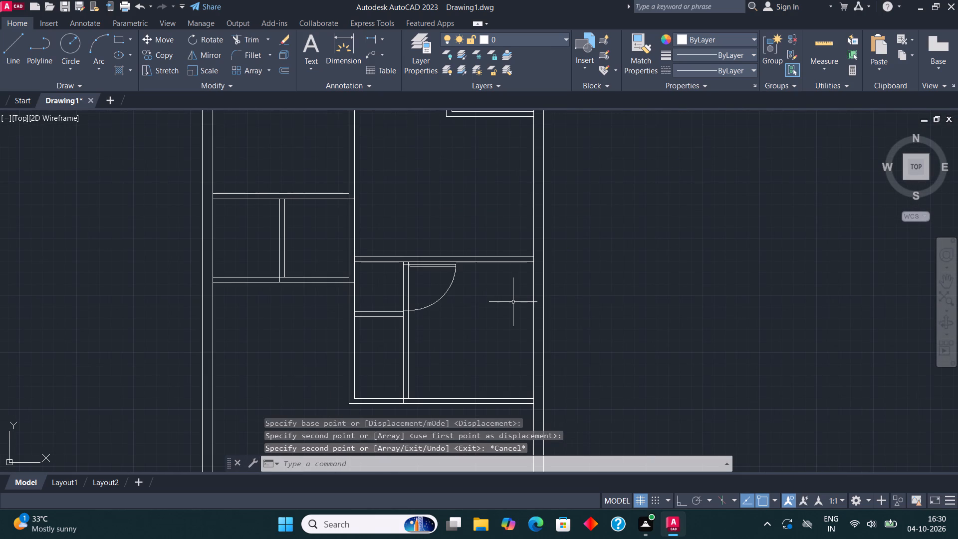
Copy the lower-right door of the rotated set to the short horizontal wall of the narrow lower room, near its right end.
{"action": "scroll", "coordinate": [472, 316], "scroll_direction": "down", "scroll_amount": 1}
{"action": "middle_click_drag", "start_coordinate": [852, 201], "coordinate": [759, 256]}
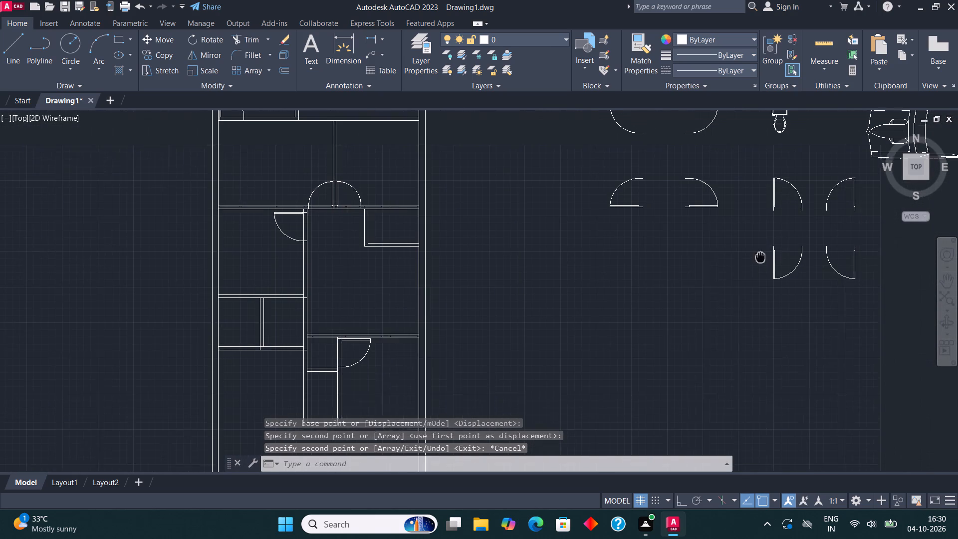
{"action": "middle_click_drag", "start_coordinate": [759, 256], "coordinate": [755, 258]}
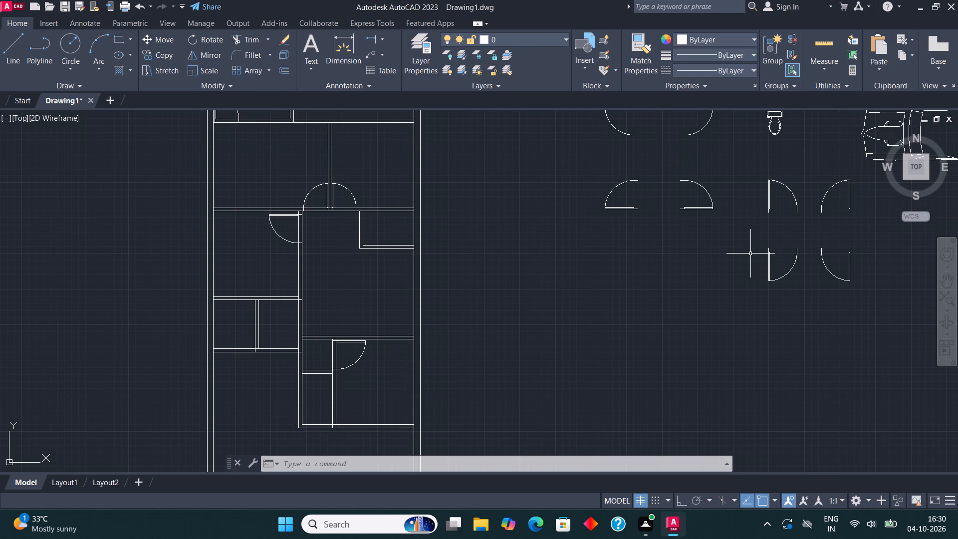
{"action": "left_click", "coordinate": [852, 264]}
{"action": "left_click", "coordinate": [820, 257]}
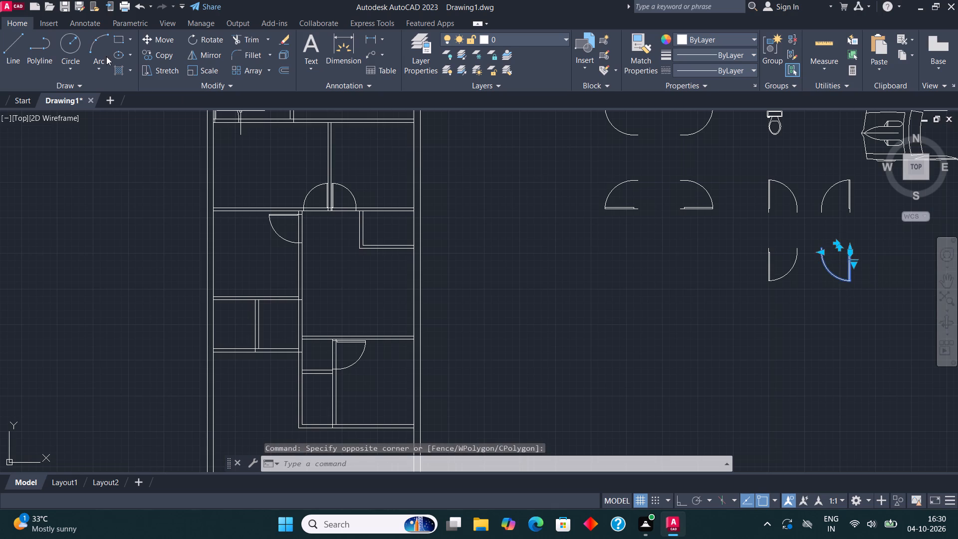
{"action": "left_click", "coordinate": [157, 54]}
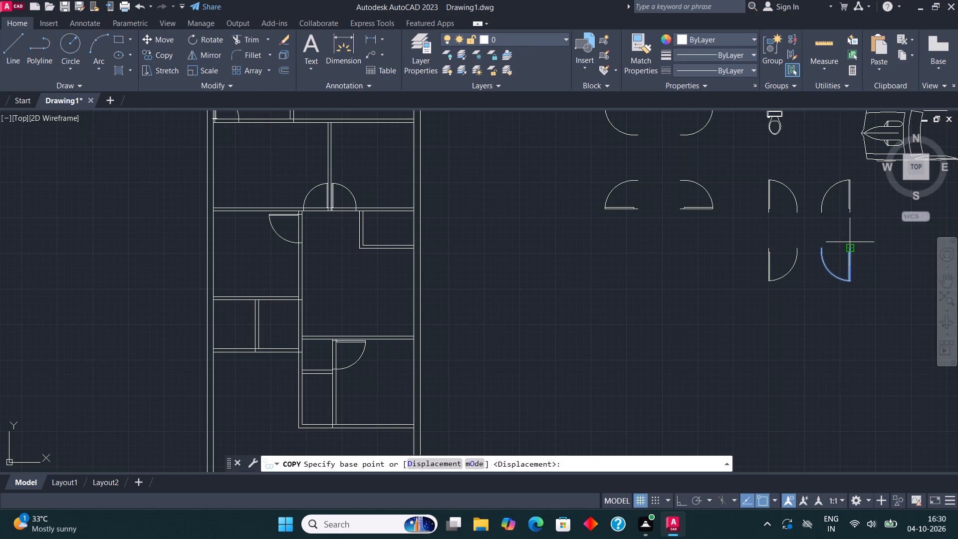
{"action": "left_click", "coordinate": [850, 242]}
{"action": "scroll", "coordinate": [819, 192], "scroll_direction": "down", "scroll_amount": 2}
{"action": "scroll", "coordinate": [620, 271], "scroll_direction": "up", "scroll_amount": 4}
{"action": "middle_click_drag", "start_coordinate": [666, 224], "coordinate": [664, 225]}
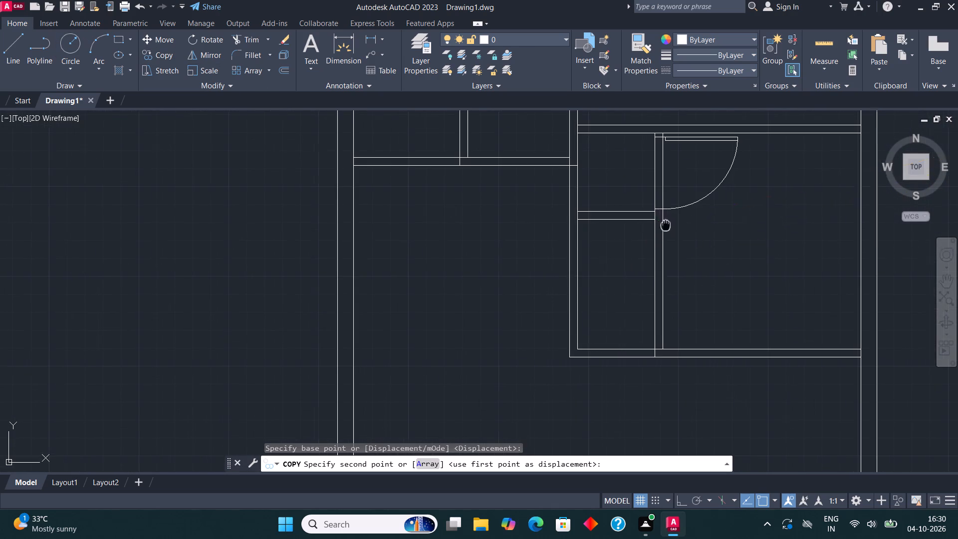
{"action": "middle_click_drag", "start_coordinate": [664, 225], "coordinate": [615, 292]}
{"action": "scroll", "coordinate": [611, 288], "scroll_direction": "up", "scroll_amount": 2}
{"action": "left_click", "coordinate": [583, 267]}
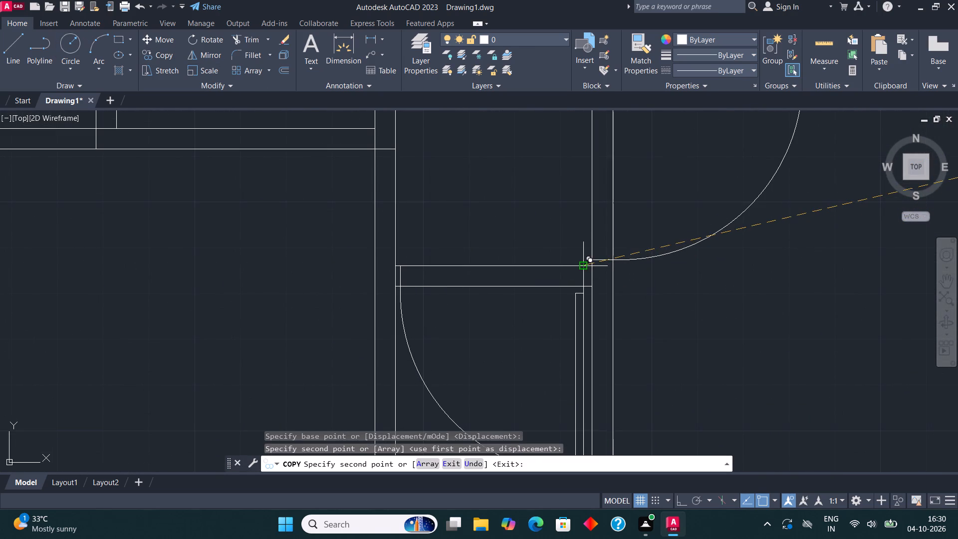
{"action": "key", "text": "Escape"}
Scale down the narrow lower room's door freehand about its upper hinge-side end so it fits within the room's width.
{"action": "left_click", "coordinate": [580, 314]}
{"action": "left_click", "coordinate": [568, 313]}
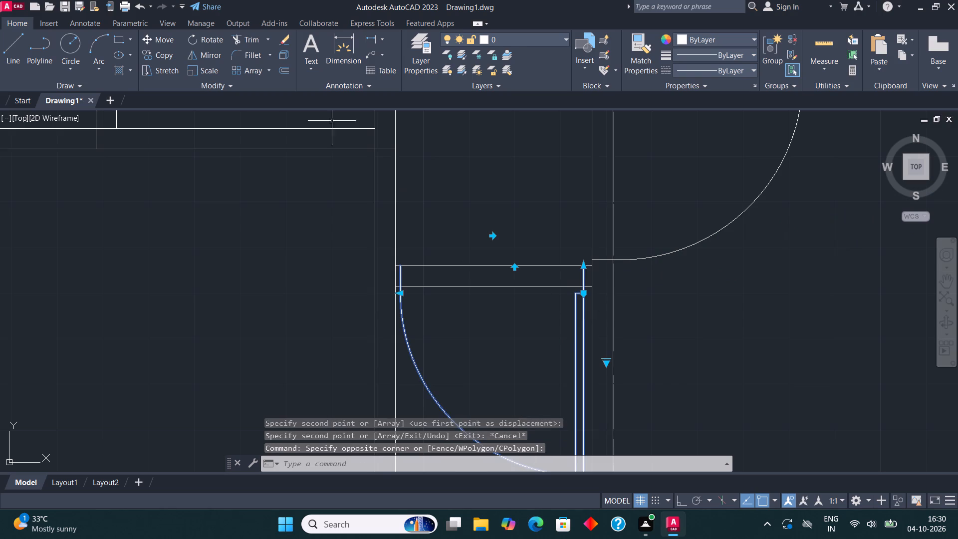
{"action": "left_click", "coordinate": [201, 71]}
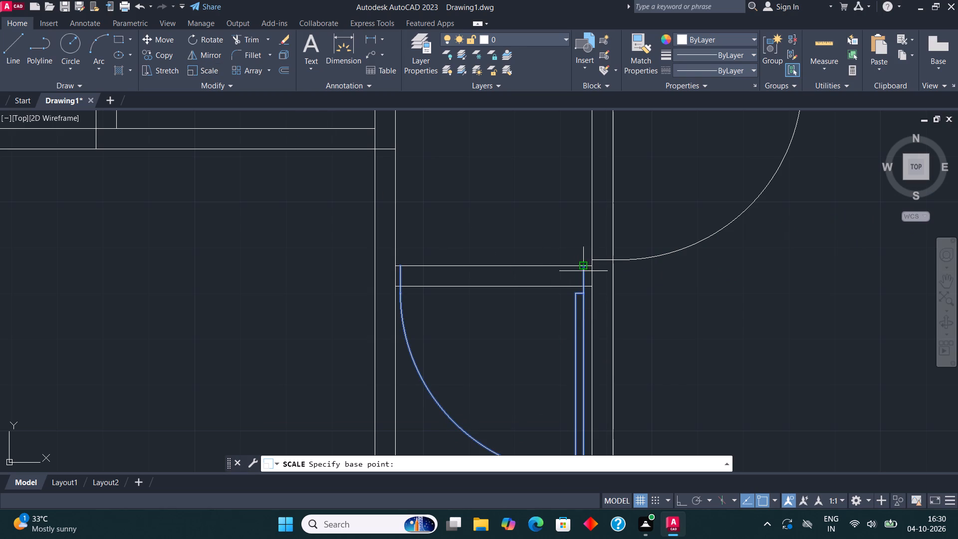
{"action": "left_click", "coordinate": [584, 270]}
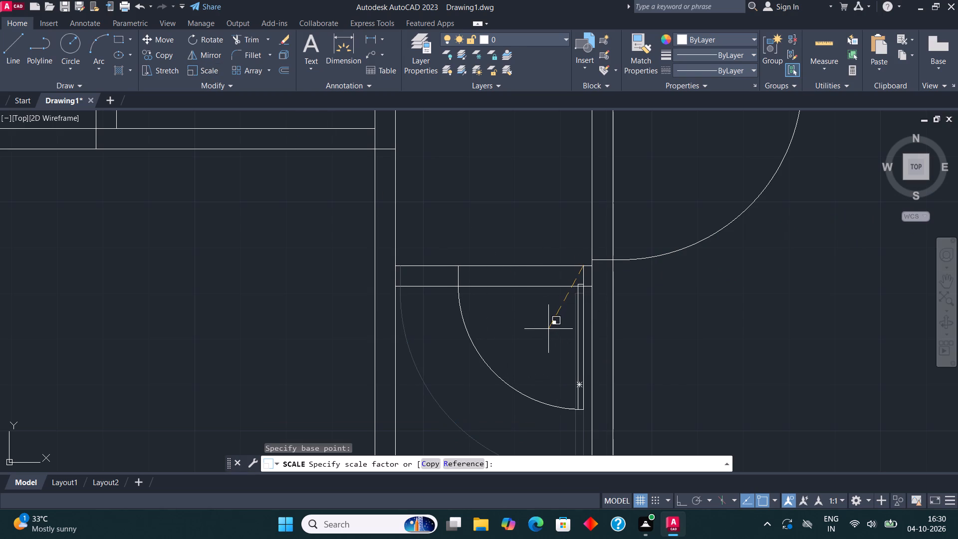
{"action": "left_click", "coordinate": [549, 333]}
{"action": "scroll", "coordinate": [506, 238], "scroll_direction": "down", "scroll_amount": 2}
{"action": "middle_click_drag", "start_coordinate": [604, 271], "coordinate": [573, 271]}
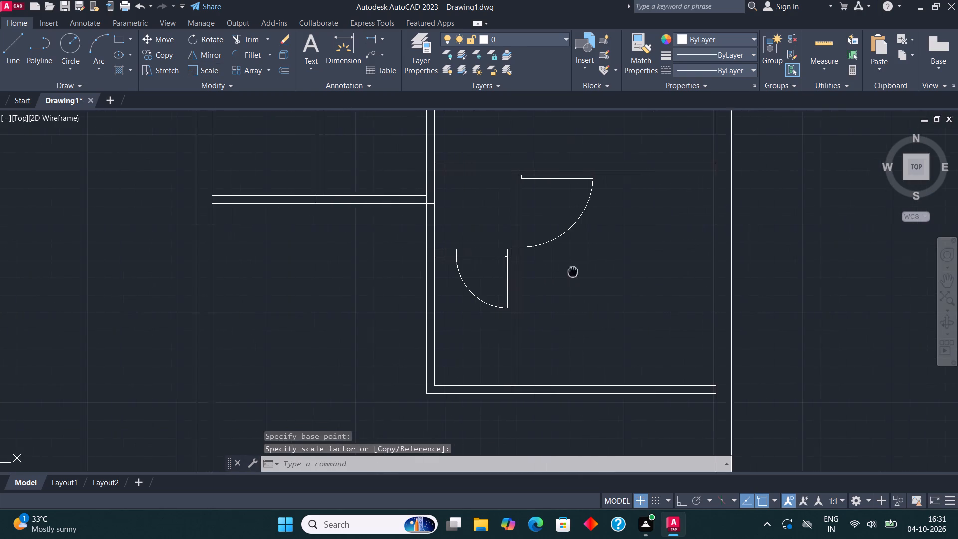
{"action": "middle_click_drag", "start_coordinate": [573, 271], "coordinate": [571, 271]}
{"action": "scroll", "coordinate": [539, 247], "scroll_direction": "down", "scroll_amount": 1}
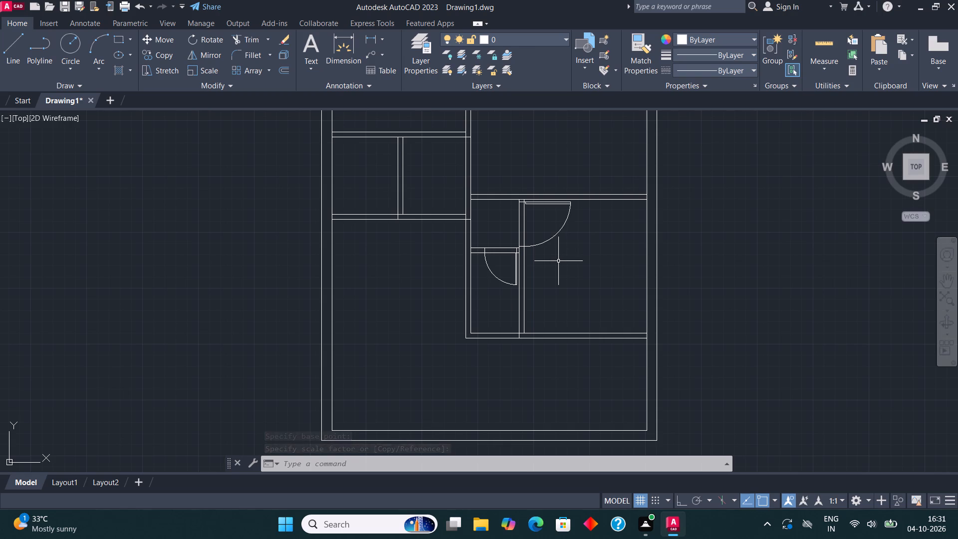
Draw a short line extending the lower-right room partition's left face upward across the double horizontal wall.
{"action": "middle_click_drag", "start_coordinate": [551, 255], "coordinate": [480, 330]}
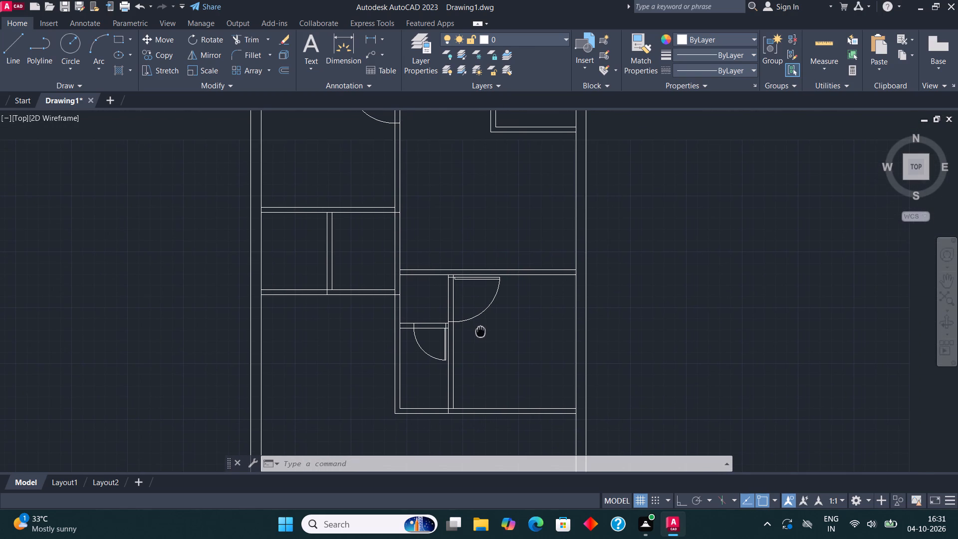
{"action": "middle_click_drag", "start_coordinate": [422, 310], "coordinate": [408, 361]}
{"action": "scroll", "coordinate": [433, 331], "scroll_direction": "up", "scroll_amount": 3}
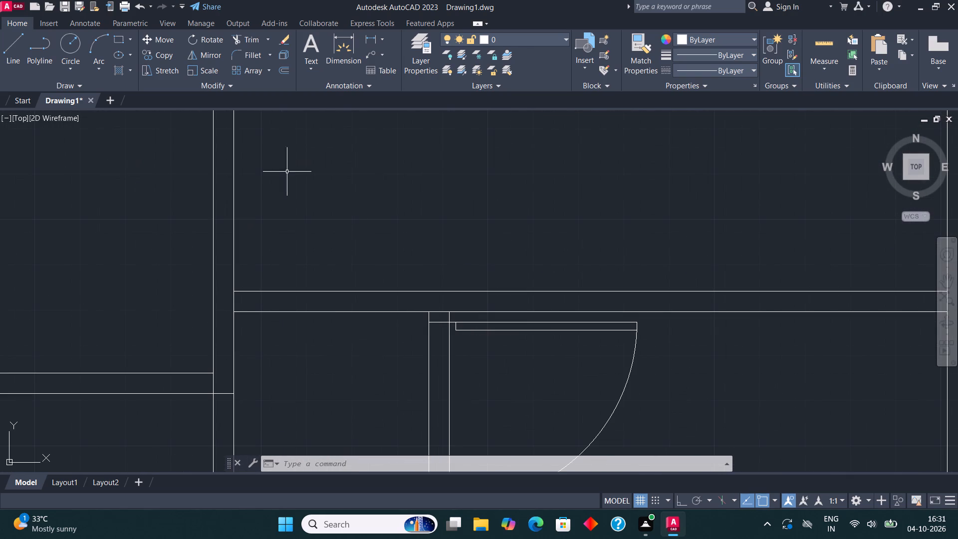
{"action": "left_click", "coordinate": [10, 42]}
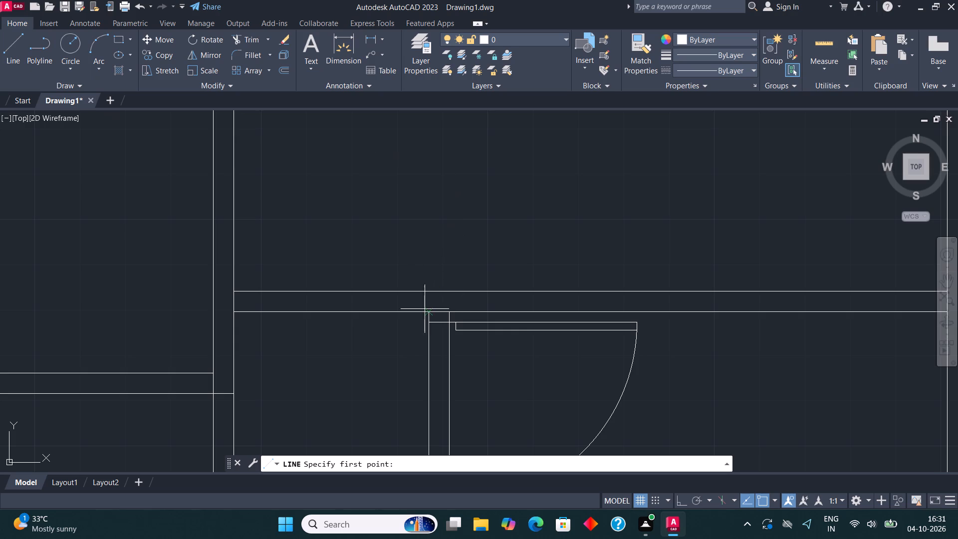
{"action": "left_click", "coordinate": [427, 316]}
{"action": "left_click", "coordinate": [429, 291]}
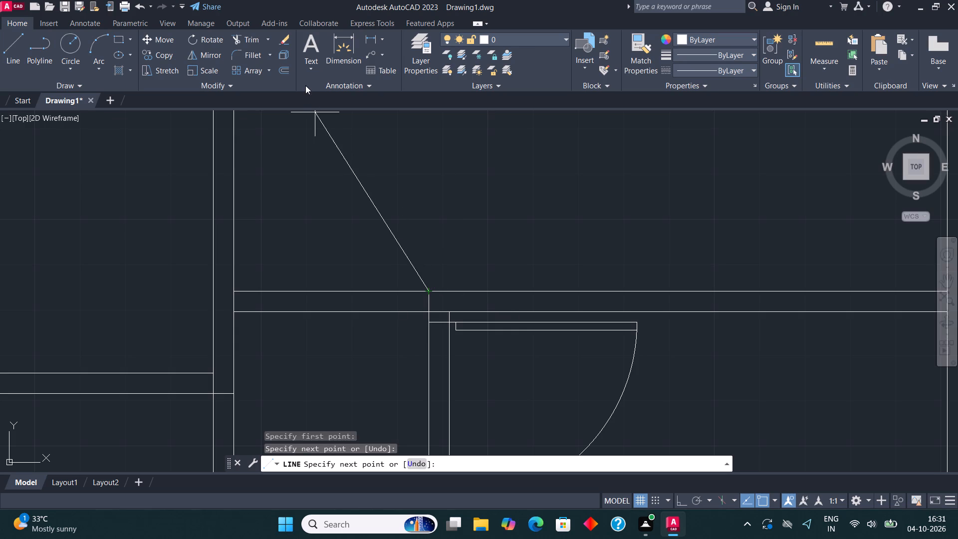
Trim both lines of the horizontal wall between the central vertical wall and the new short line, opening the passage.
{"action": "left_click", "coordinate": [244, 40]}
{"action": "left_click_drag", "start_coordinate": [318, 188], "coordinate": [317, 242]}
{"action": "left_click_drag", "start_coordinate": [315, 338], "coordinate": [331, 259]}
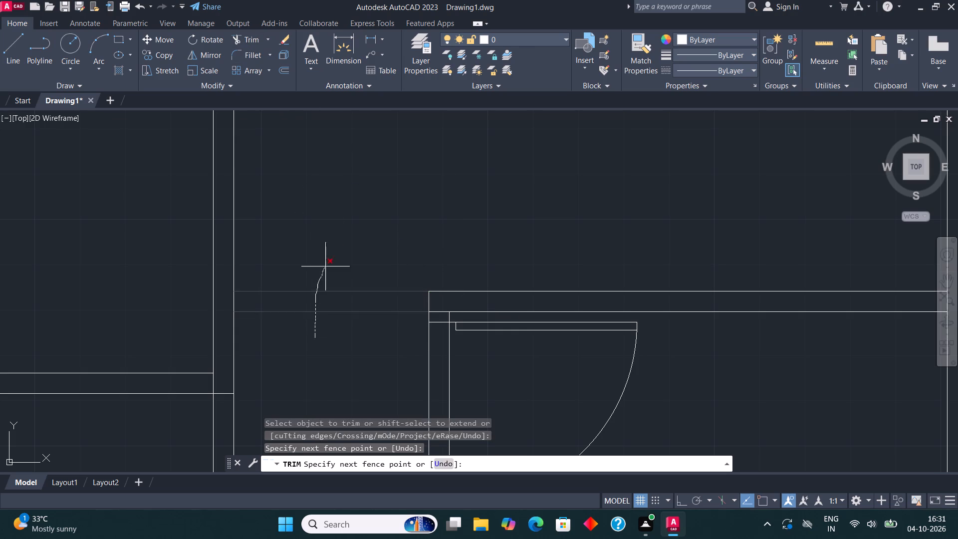
Finish trimming the horizontal wall lines between the central vertical wall and the lower-right room's partition.
{"action": "left_click_drag", "start_coordinate": [331, 259], "coordinate": [336, 253]}
{"action": "scroll", "coordinate": [345, 252], "scroll_direction": "down", "scroll_amount": 3}
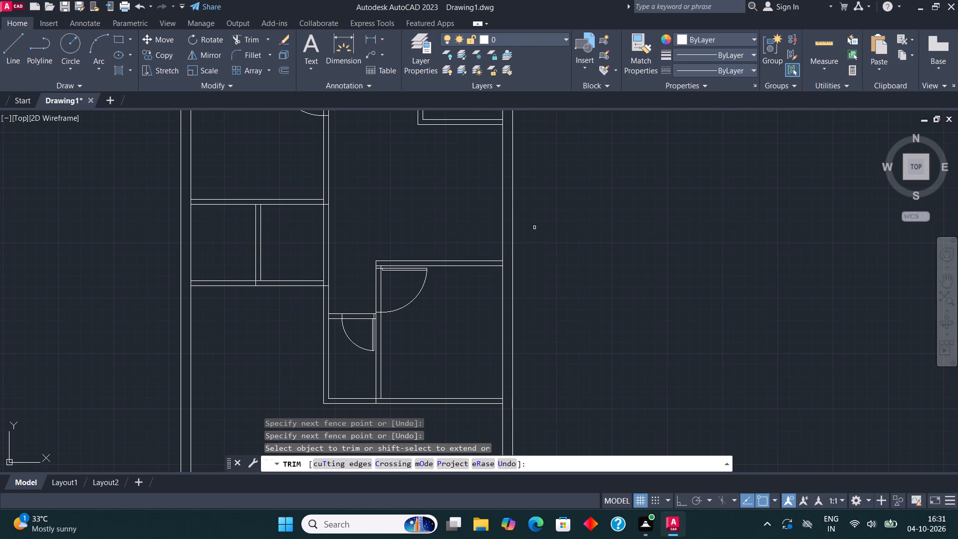
{"action": "key", "text": "Escape"}
Copy the lower-left door of the rotated set to the left end of the small left room's upper wall.
{"action": "middle_click_drag", "start_coordinate": [462, 224], "coordinate": [553, 254]}
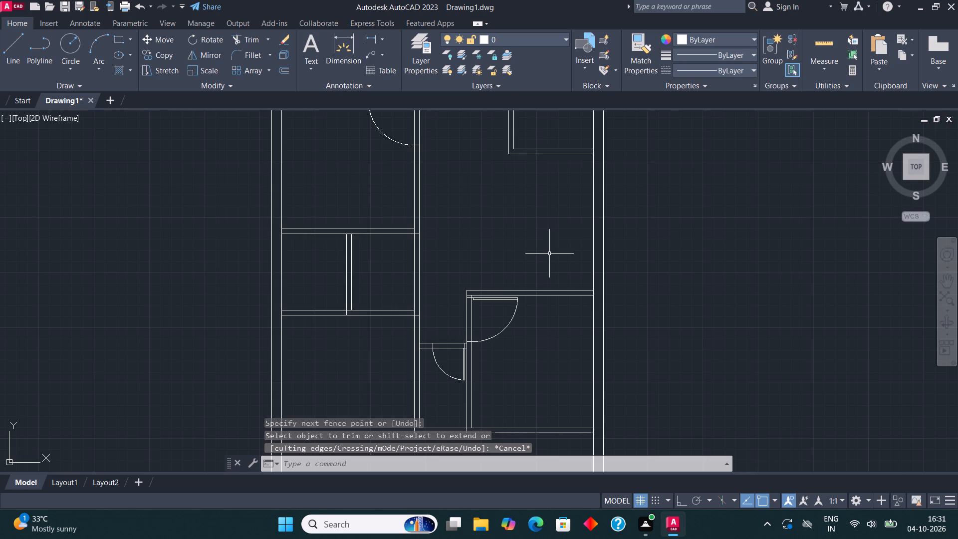
{"action": "scroll", "coordinate": [484, 251], "scroll_direction": "down", "scroll_amount": 2}
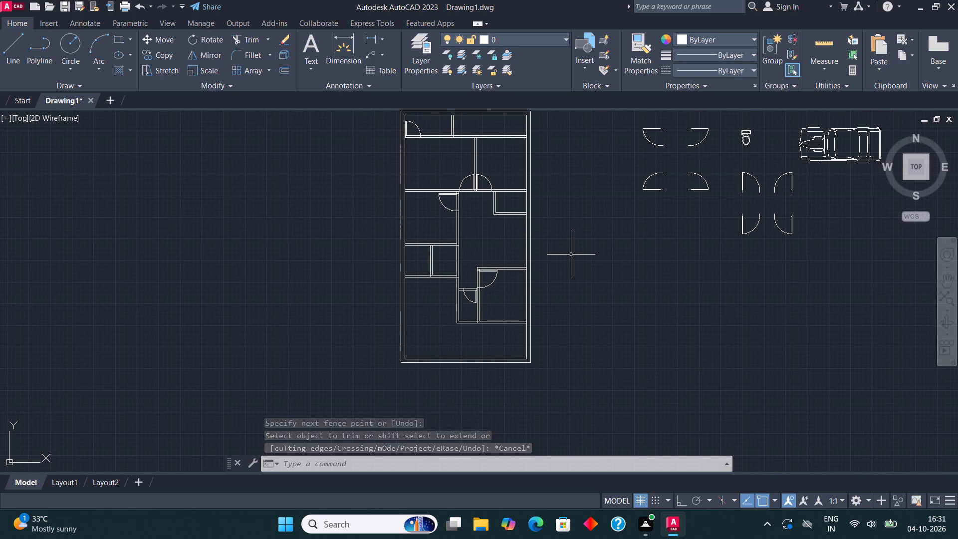
{"action": "middle_click_drag", "start_coordinate": [571, 255], "coordinate": [552, 278]}
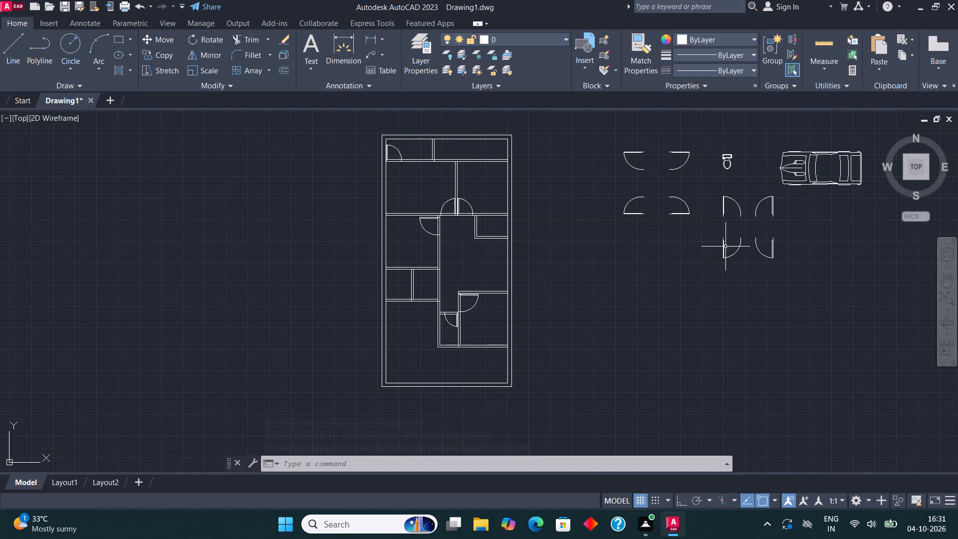
{"action": "left_click", "coordinate": [723, 246]}
{"action": "left_click", "coordinate": [154, 57]}
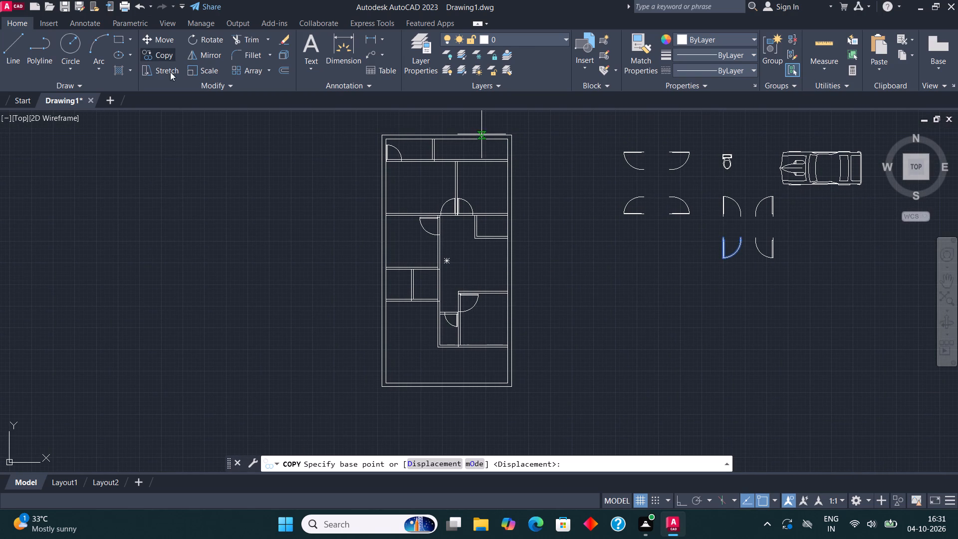
{"action": "scroll", "coordinate": [712, 230], "scroll_direction": "up", "scroll_amount": 3}
{"action": "left_click", "coordinate": [744, 263]}
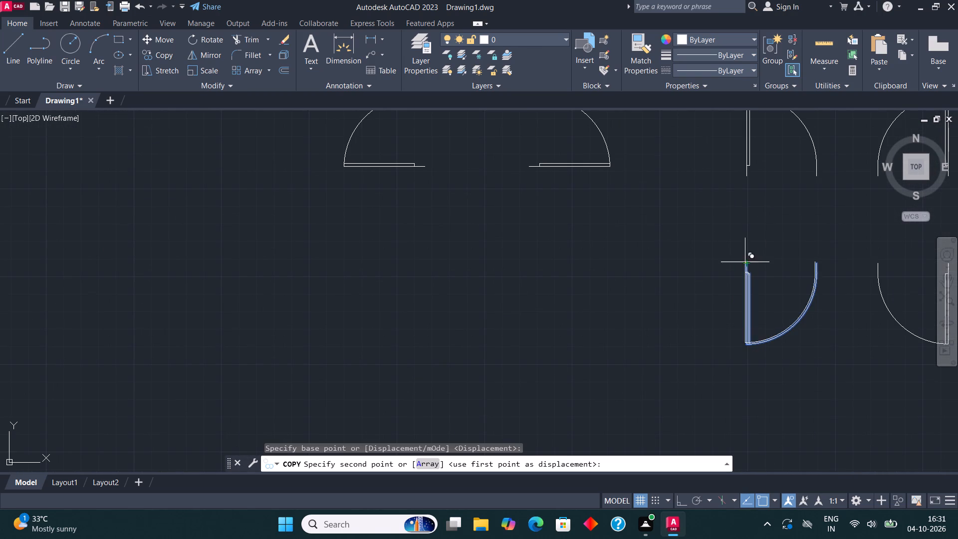
{"action": "scroll", "coordinate": [760, 251], "scroll_direction": "down", "scroll_amount": 3}
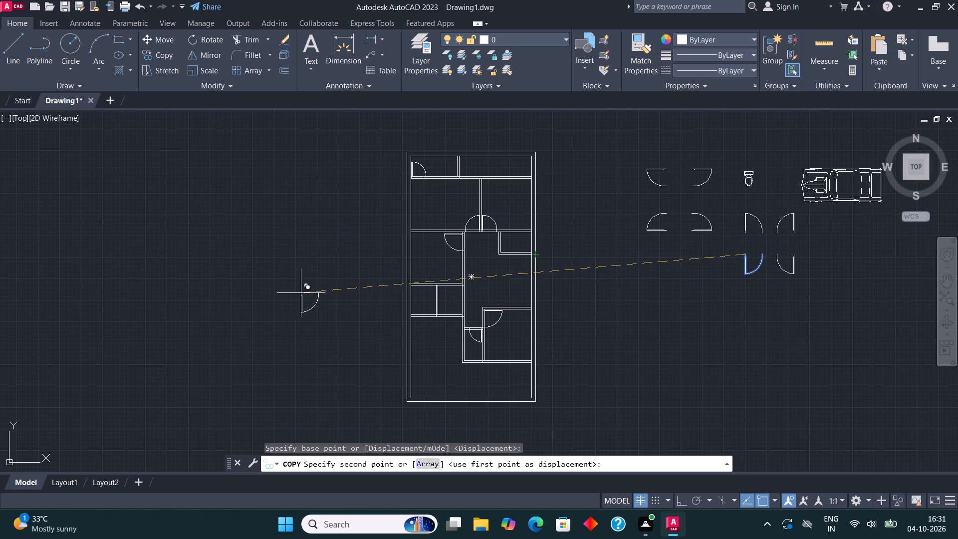
{"action": "scroll", "coordinate": [415, 278], "scroll_direction": "up", "scroll_amount": 5}
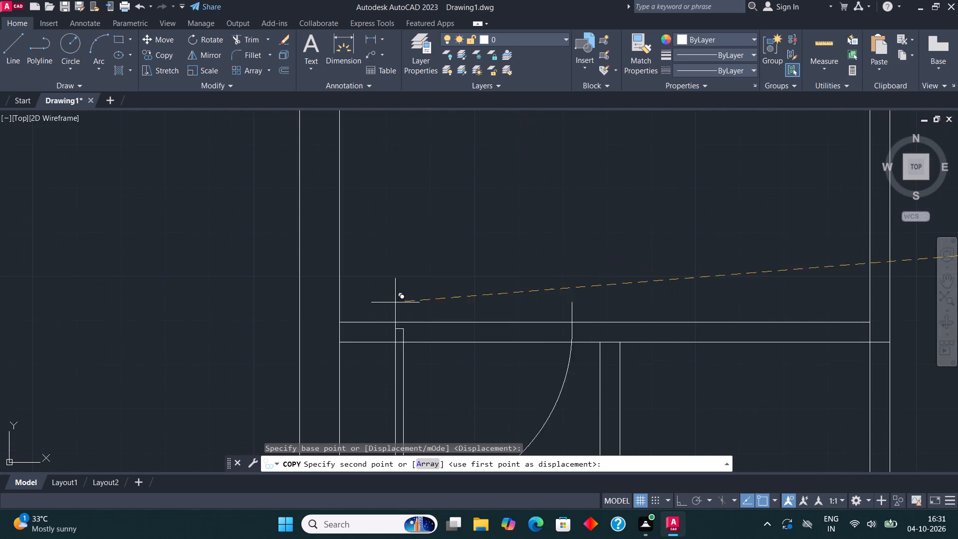
{"action": "scroll", "coordinate": [354, 326], "scroll_direction": "up", "scroll_amount": 2}
{"action": "left_click", "coordinate": [339, 320]}
{"action": "scroll", "coordinate": [354, 262], "scroll_direction": "down", "scroll_amount": 4}
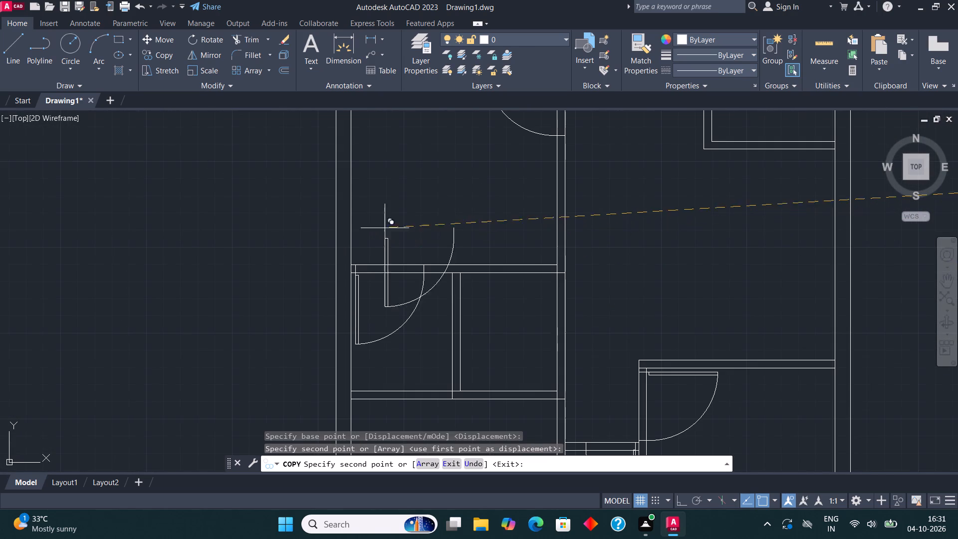
{"action": "key", "text": "Escape"}
Scale down the small left room's door freehand about its upper hinge-side end so it clears the room's partition.
{"action": "middle_click_drag", "start_coordinate": [408, 294], "coordinate": [406, 271]}
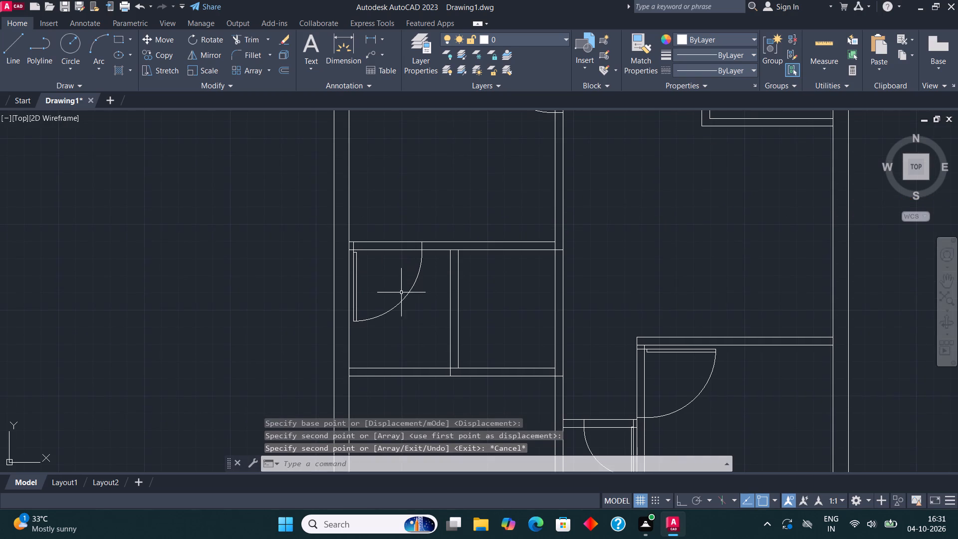
{"action": "left_click", "coordinate": [399, 301]}
{"action": "left_click", "coordinate": [204, 71]}
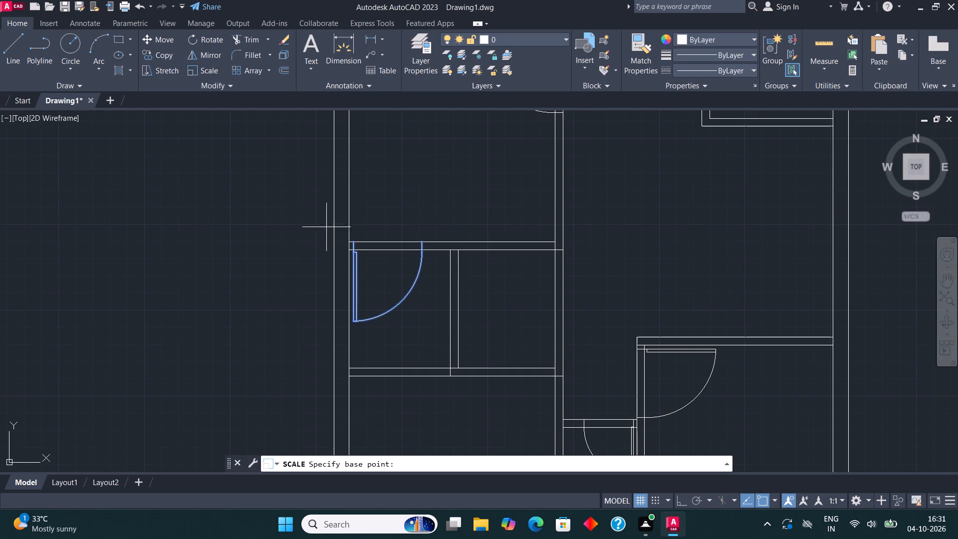
{"action": "left_click", "coordinate": [353, 244]}
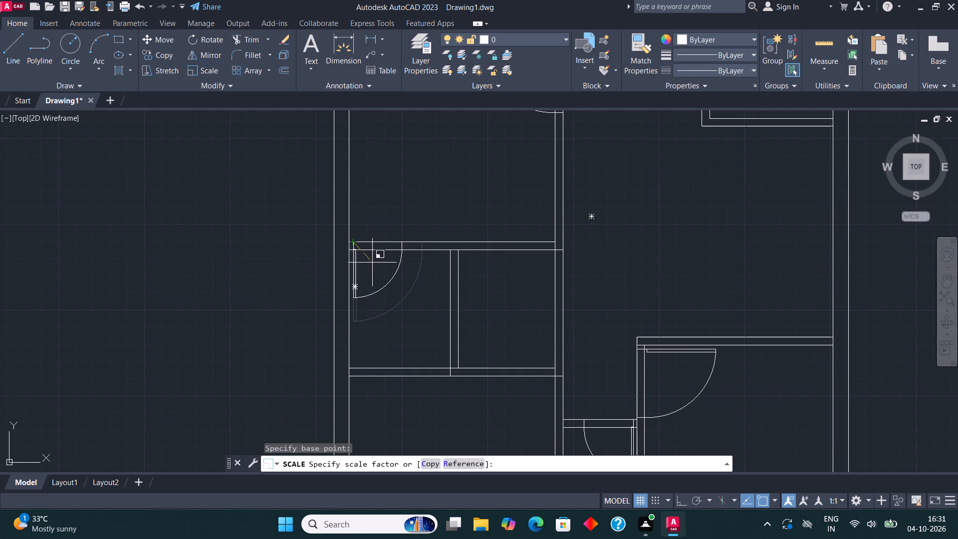
{"action": "left_click", "coordinate": [374, 266]}
Trim both wall lines across the opening of the top-left room's door.
{"action": "middle_click_drag", "start_coordinate": [467, 227], "coordinate": [407, 193]}
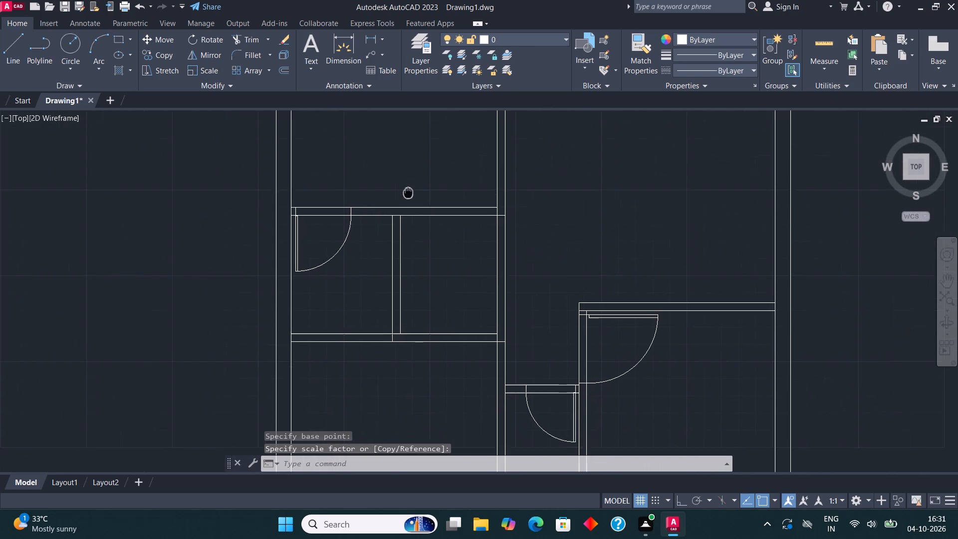
{"action": "middle_click_drag", "start_coordinate": [407, 193], "coordinate": [388, 186]}
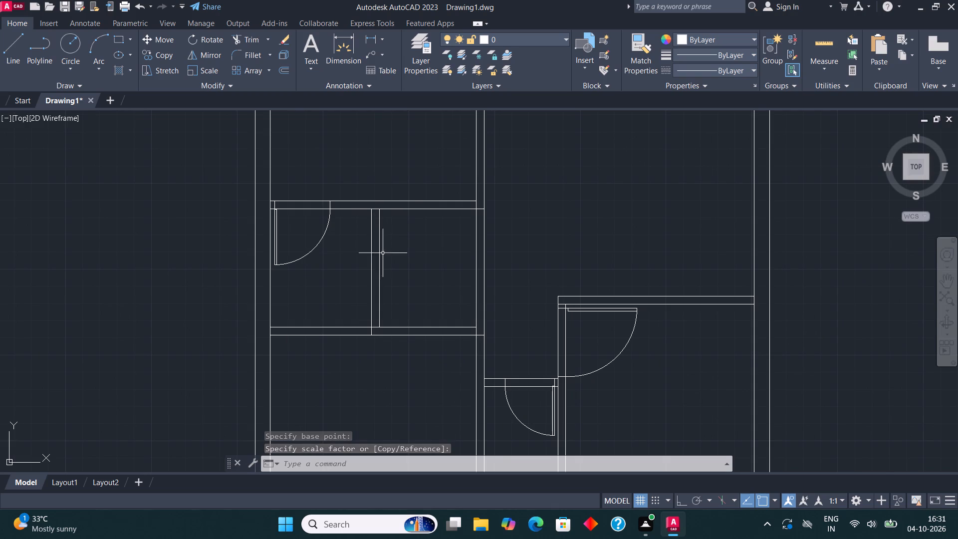
{"action": "middle_click_drag", "start_coordinate": [468, 269], "coordinate": [454, 298]}
{"action": "scroll", "coordinate": [445, 297], "scroll_direction": "down", "scroll_amount": 1}
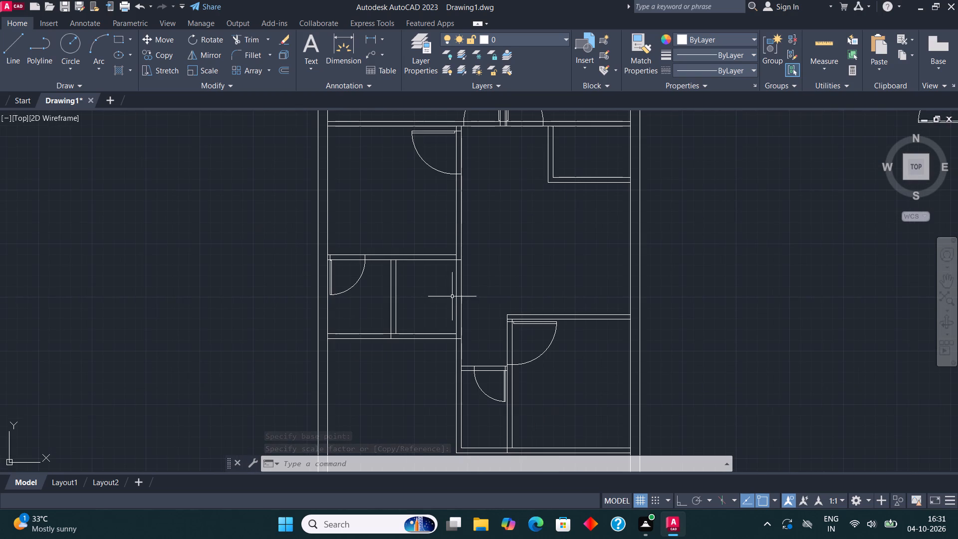
{"action": "middle_click_drag", "start_coordinate": [514, 284], "coordinate": [484, 315]}
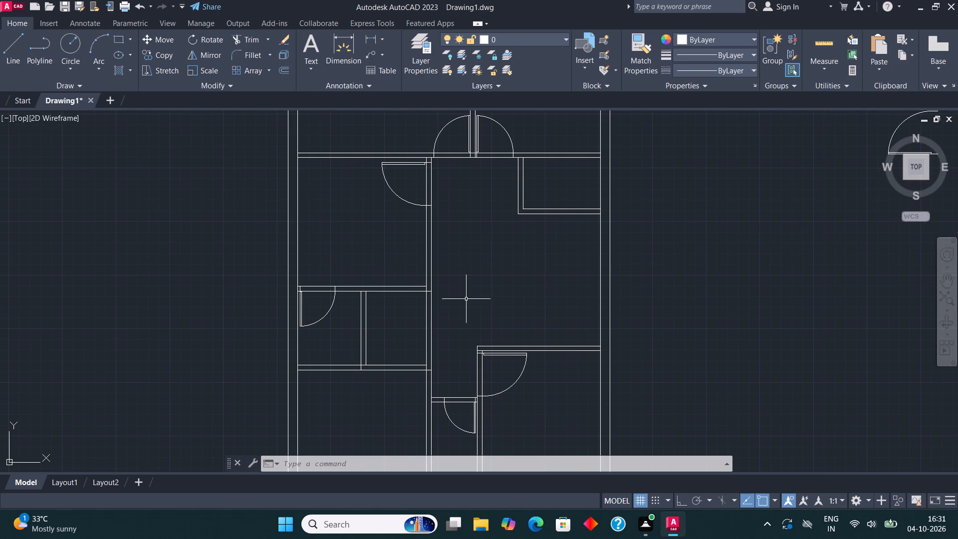
{"action": "scroll", "coordinate": [466, 300], "scroll_direction": "down", "scroll_amount": 1}
{"action": "middle_click_drag", "start_coordinate": [563, 310], "coordinate": [552, 345]}
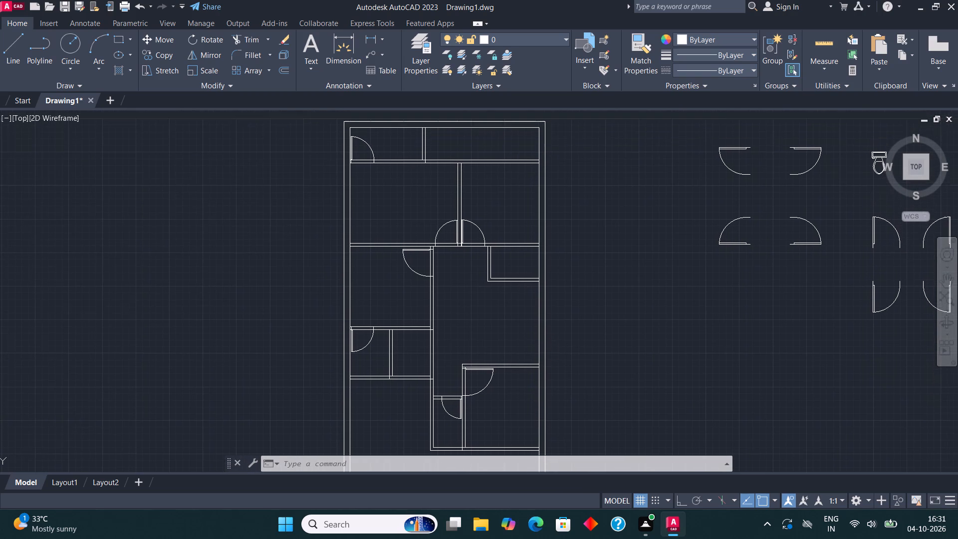
{"action": "middle_click_drag", "start_coordinate": [547, 246], "coordinate": [557, 290]}
{"action": "middle_click_drag", "start_coordinate": [482, 222], "coordinate": [511, 276]}
{"action": "scroll", "coordinate": [411, 259], "scroll_direction": "up", "scroll_amount": 3}
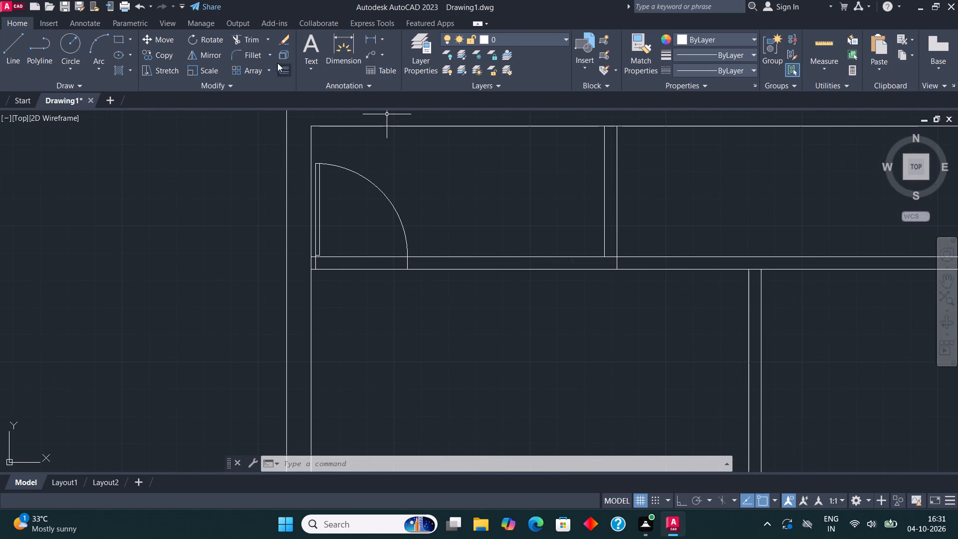
{"action": "left_click", "coordinate": [248, 39]}
{"action": "left_click", "coordinate": [350, 234]}
{"action": "left_click", "coordinate": [351, 345]}
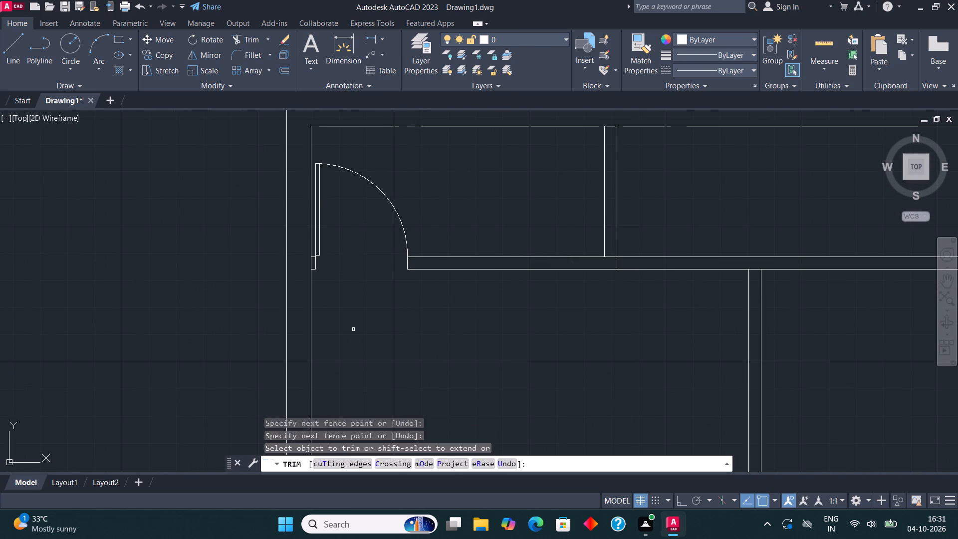
Trim the horizontal wall lines across the openings of the two doors flanking the upper central partition.
{"action": "scroll", "coordinate": [353, 329], "scroll_direction": "down", "scroll_amount": 3}
{"action": "scroll", "coordinate": [444, 409], "scroll_direction": "up", "scroll_amount": 4}
{"action": "left_click", "coordinate": [444, 383]}
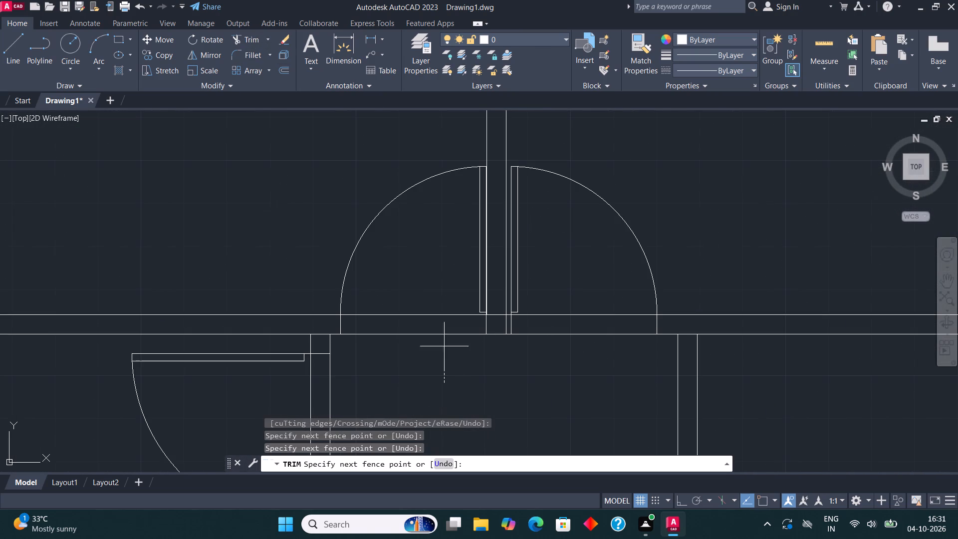
{"action": "left_click", "coordinate": [444, 269]}
{"action": "left_click", "coordinate": [545, 376]}
{"action": "left_click", "coordinate": [548, 296]}
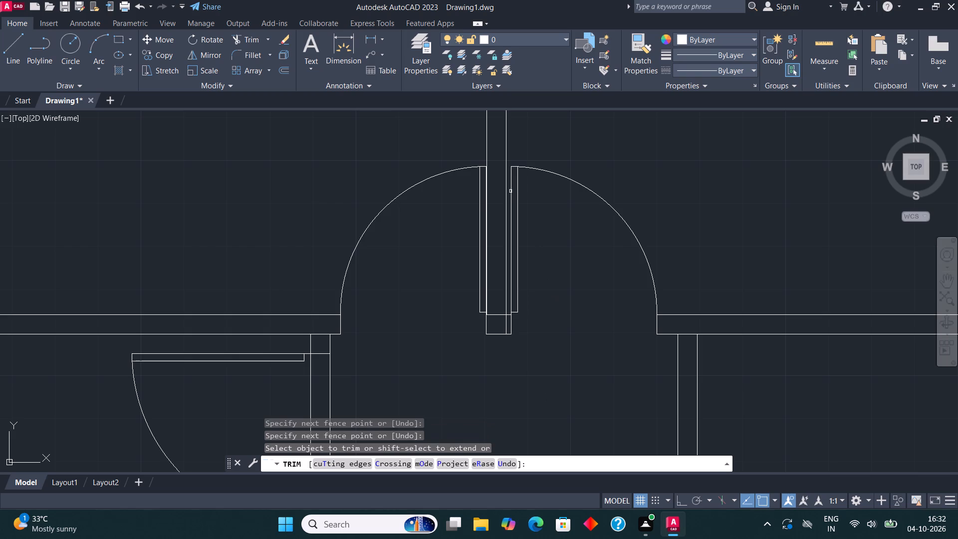
Trim the central vertical wall lines across the opening of the middle-left room's door.
{"action": "scroll", "coordinate": [509, 185], "scroll_direction": "down", "scroll_amount": 2}
{"action": "scroll", "coordinate": [469, 293], "scroll_direction": "up", "scroll_amount": 1}
{"action": "left_click", "coordinate": [397, 280]}
{"action": "left_click", "coordinate": [463, 269]}
{"action": "scroll", "coordinate": [475, 257], "scroll_direction": "down", "scroll_amount": 1}
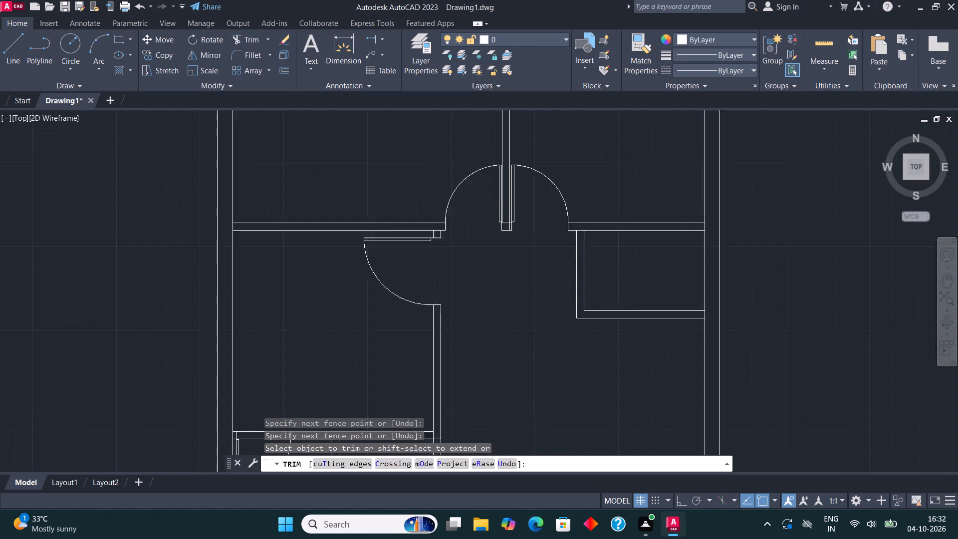
Trim the upper wall lines across the opening of the small left room's resized door.
{"action": "scroll", "coordinate": [476, 258], "scroll_direction": "down", "scroll_amount": 2}
{"action": "scroll", "coordinate": [395, 332], "scroll_direction": "up", "scroll_amount": 3}
{"action": "left_click", "coordinate": [389, 345]}
{"action": "left_click", "coordinate": [389, 260]}
{"action": "scroll", "coordinate": [399, 259], "scroll_direction": "down", "scroll_amount": 2}
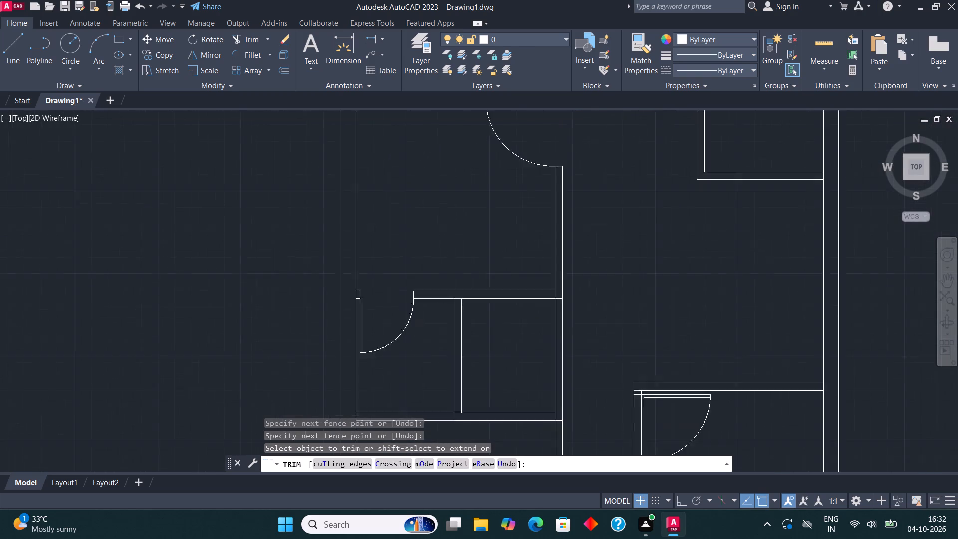
Trim the wall lines across the door openings of the lower-right room and the adjoining narrow room.
{"action": "scroll", "coordinate": [418, 259], "scroll_direction": "down", "scroll_amount": 1}
{"action": "scroll", "coordinate": [509, 320], "scroll_direction": "up", "scroll_amount": 2}
{"action": "left_click", "coordinate": [477, 328]}
{"action": "left_click", "coordinate": [498, 330]}
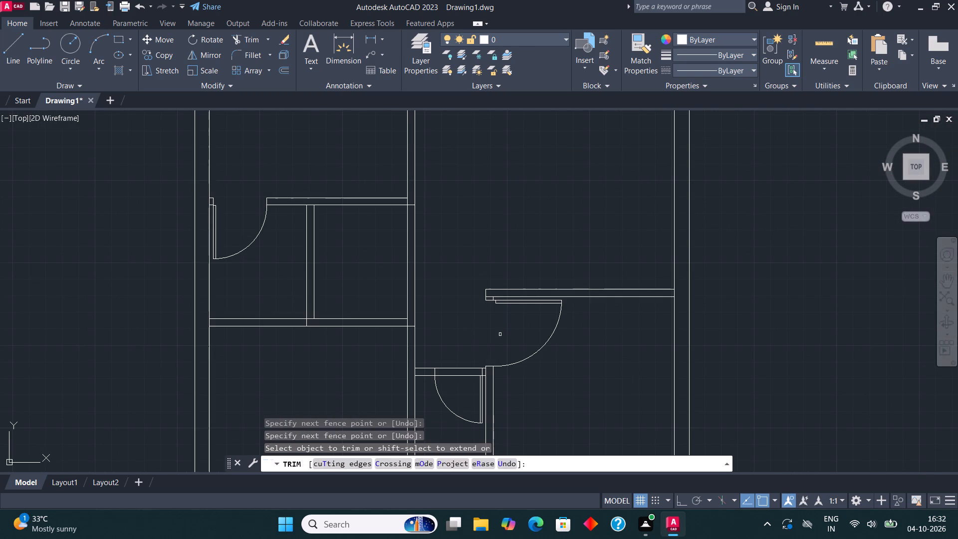
{"action": "left_click", "coordinate": [471, 381]}
{"action": "left_click", "coordinate": [474, 339]}
{"action": "scroll", "coordinate": [509, 220], "scroll_direction": "down", "scroll_amount": 2}
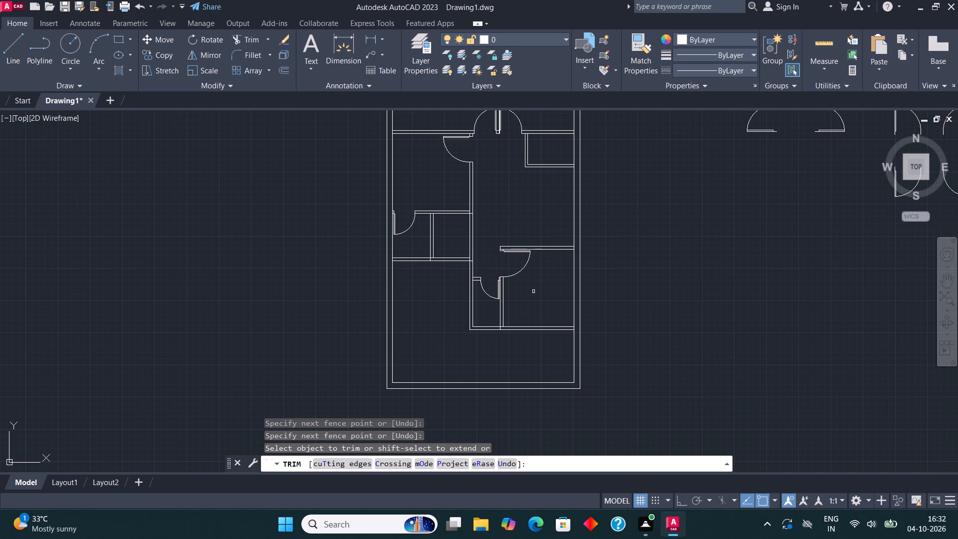
{"action": "key", "text": "Escape"}
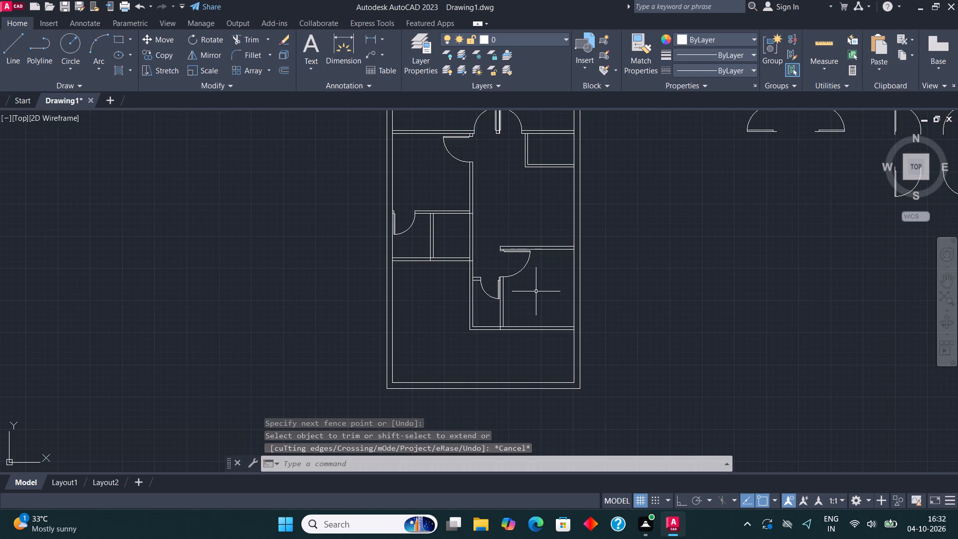
Draw a short vertical line across the bottom outer wall's thickness from the plan's lower-left inner corner.
{"action": "scroll", "coordinate": [530, 303], "scroll_direction": "down", "scroll_amount": 3}
{"action": "middle_click_drag", "start_coordinate": [620, 230], "coordinate": [586, 230]}
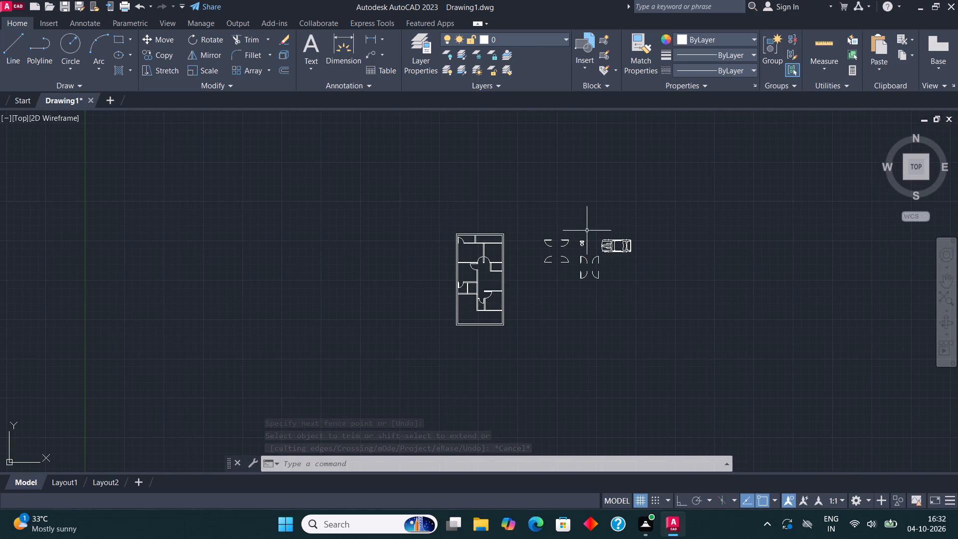
{"action": "middle_click_drag", "start_coordinate": [595, 281], "coordinate": [618, 278]}
{"action": "middle_click_drag", "start_coordinate": [565, 339], "coordinate": [580, 324]}
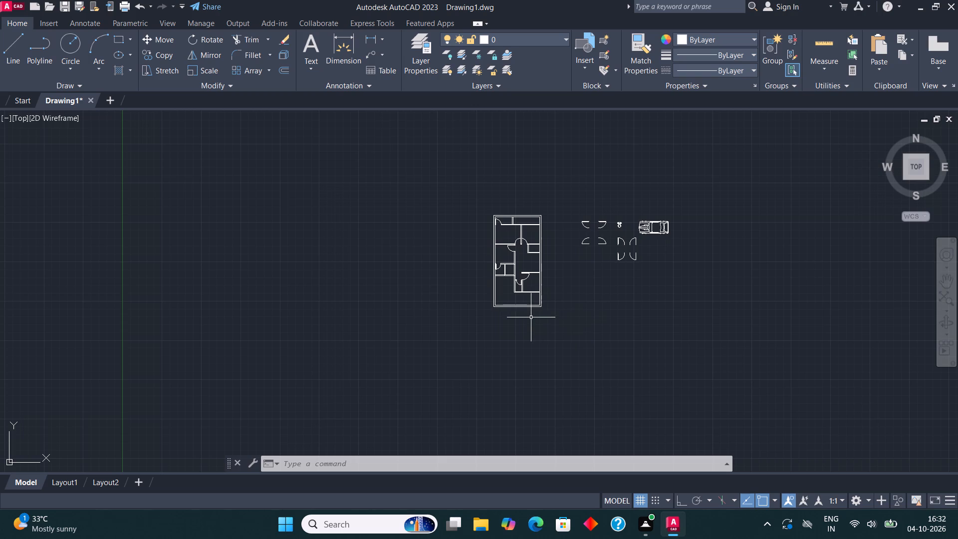
{"action": "scroll", "coordinate": [496, 341], "scroll_direction": "up", "scroll_amount": 3}
{"action": "middle_click_drag", "start_coordinate": [528, 191], "coordinate": [524, 295]}
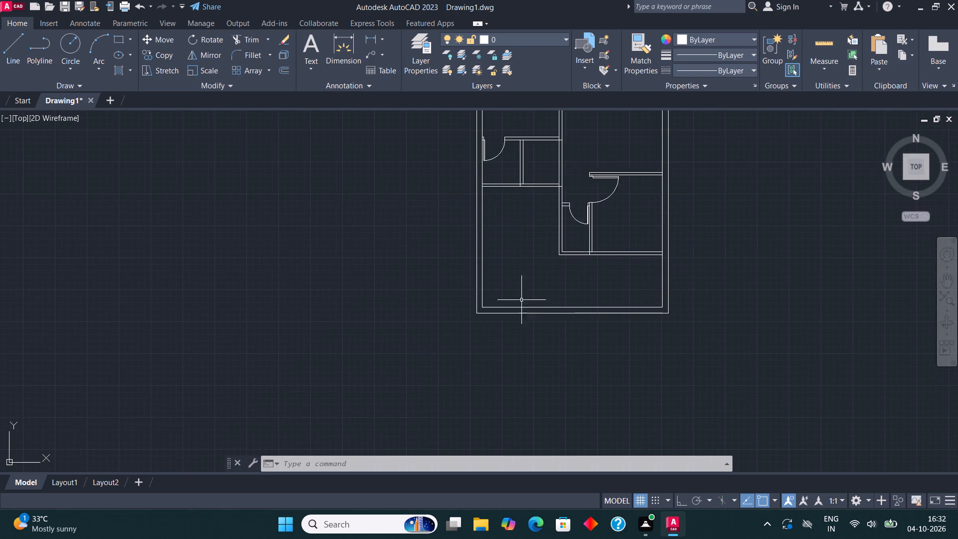
{"action": "scroll", "coordinate": [506, 314], "scroll_direction": "up", "scroll_amount": 3}
{"action": "middle_click_drag", "start_coordinate": [396, 200], "coordinate": [397, 243]}
{"action": "left_click", "coordinate": [13, 39]}
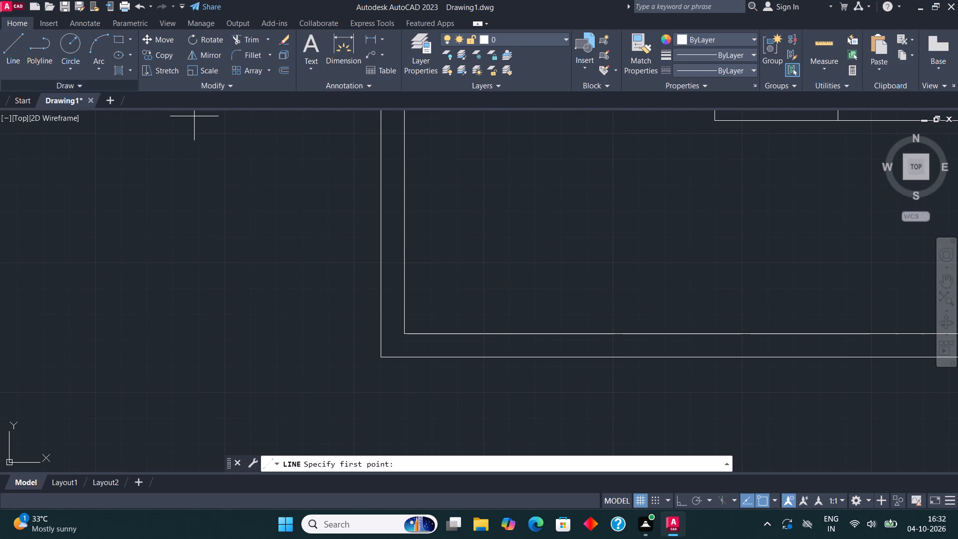
{"action": "left_click", "coordinate": [404, 335]}
{"action": "left_click", "coordinate": [404, 361]}
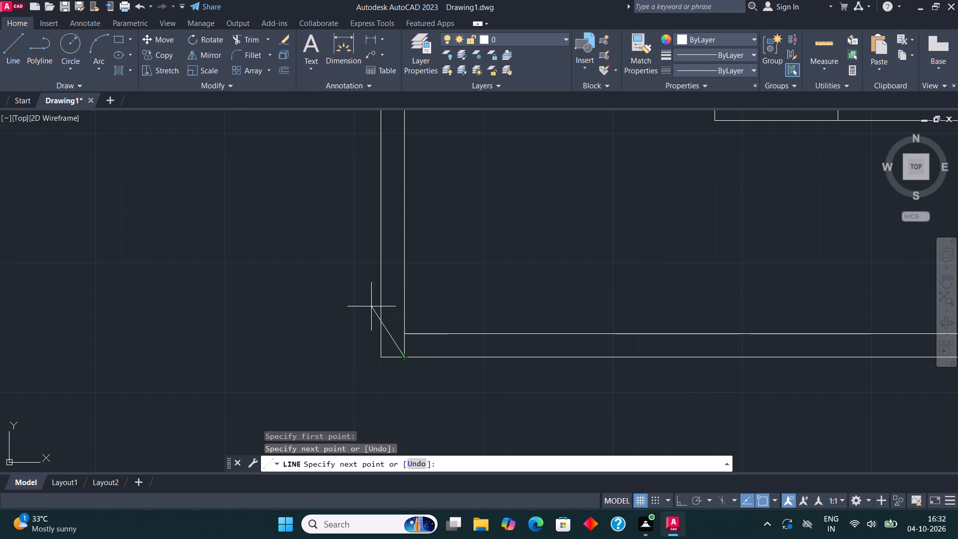
{"action": "middle_click_drag", "start_coordinate": [413, 306], "coordinate": [352, 296]}
{"action": "key", "text": "Escape"}
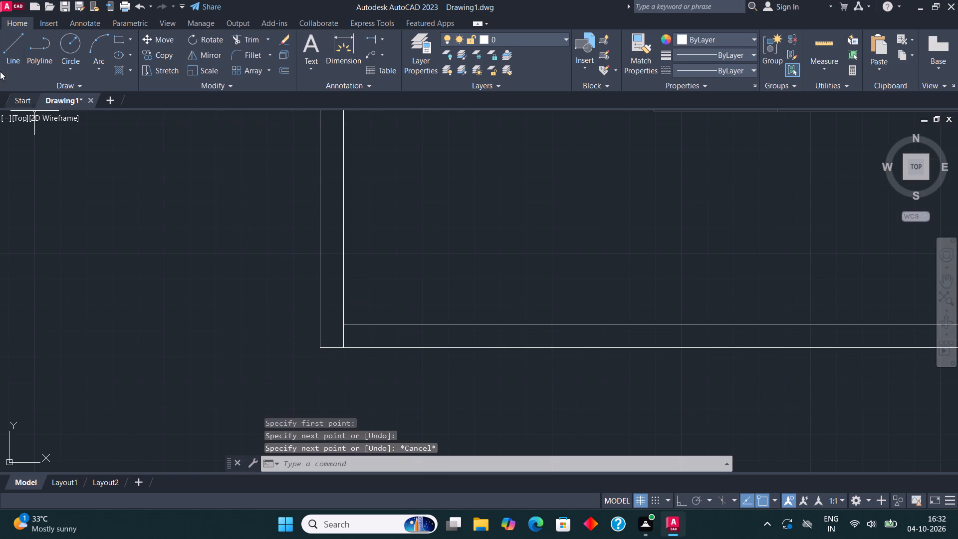
Draw a short vertical line across the bottom outer wall's thickness, aligned with the left face of the central vertical wall above.
{"action": "left_click", "coordinate": [10, 49]}
{"action": "scroll", "coordinate": [194, 184], "scroll_direction": "down", "scroll_amount": 3}
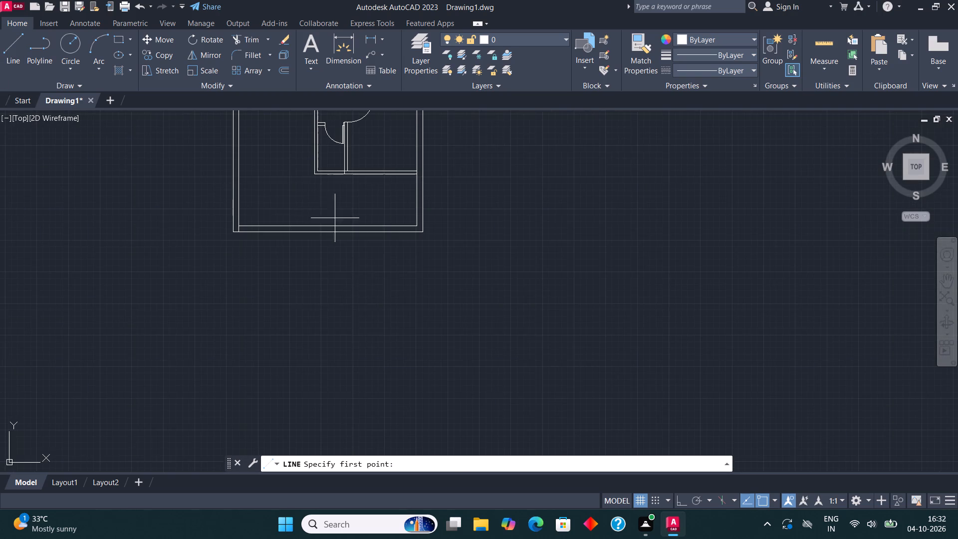
{"action": "middle_click_drag", "start_coordinate": [338, 220], "coordinate": [395, 254]}
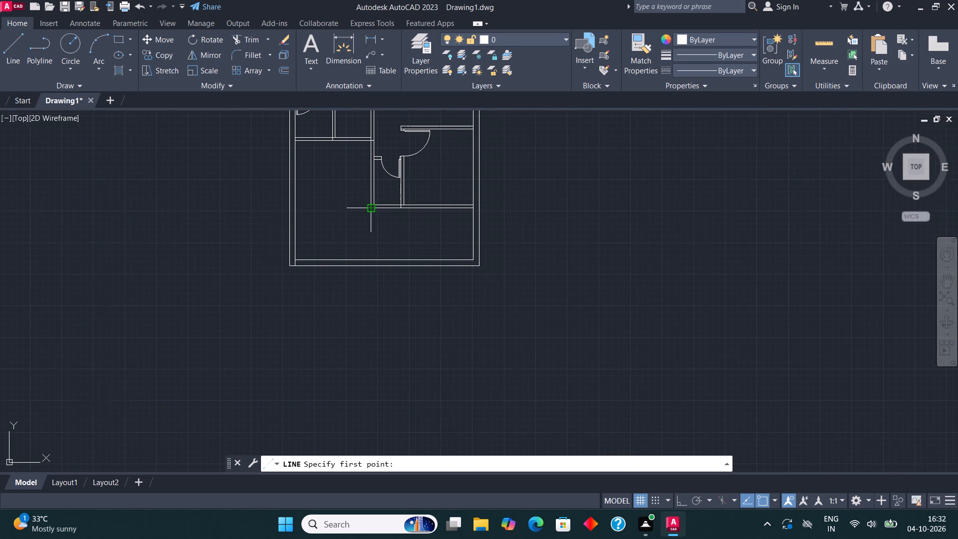
{"action": "scroll", "coordinate": [369, 206], "scroll_direction": "up", "scroll_amount": 2}
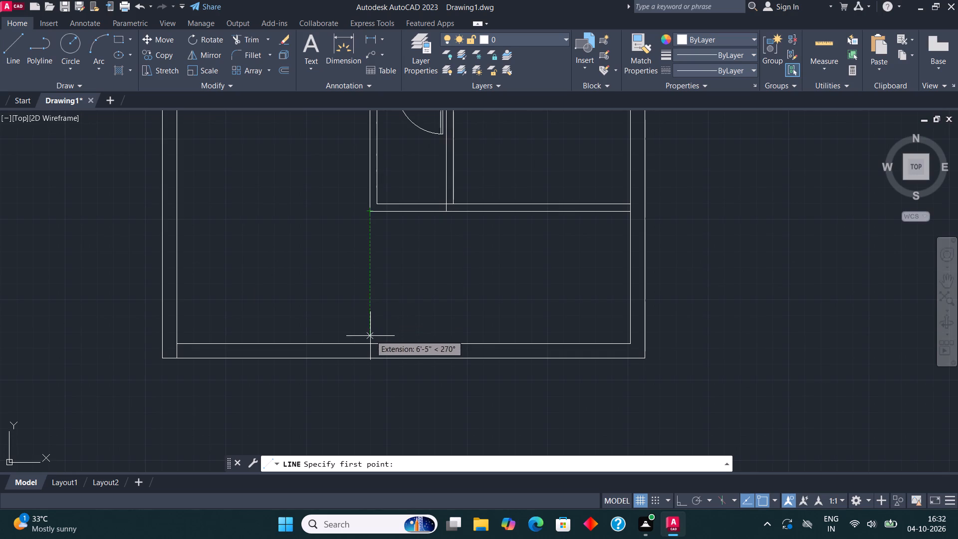
{"action": "left_click", "coordinate": [370, 341]}
{"action": "left_click", "coordinate": [373, 360]}
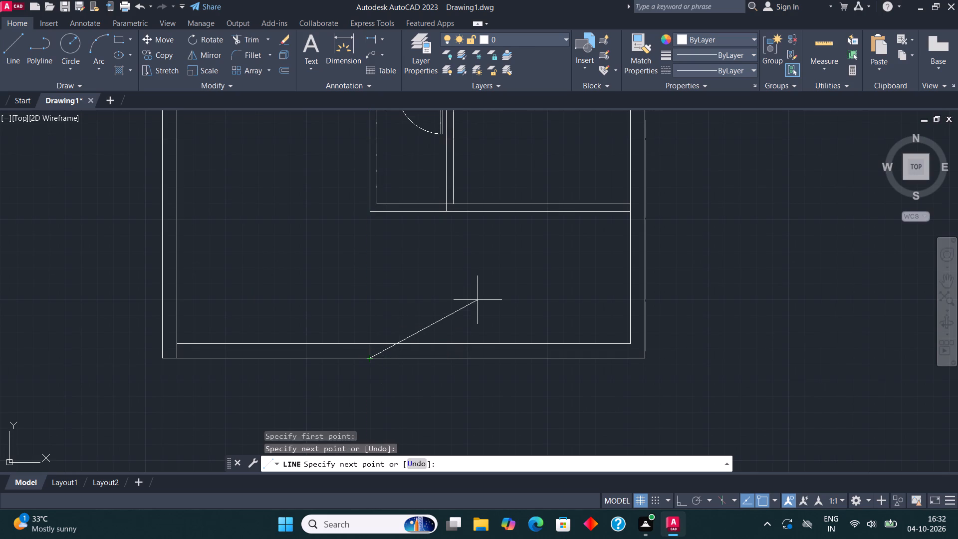
{"action": "key", "text": "Escape"}
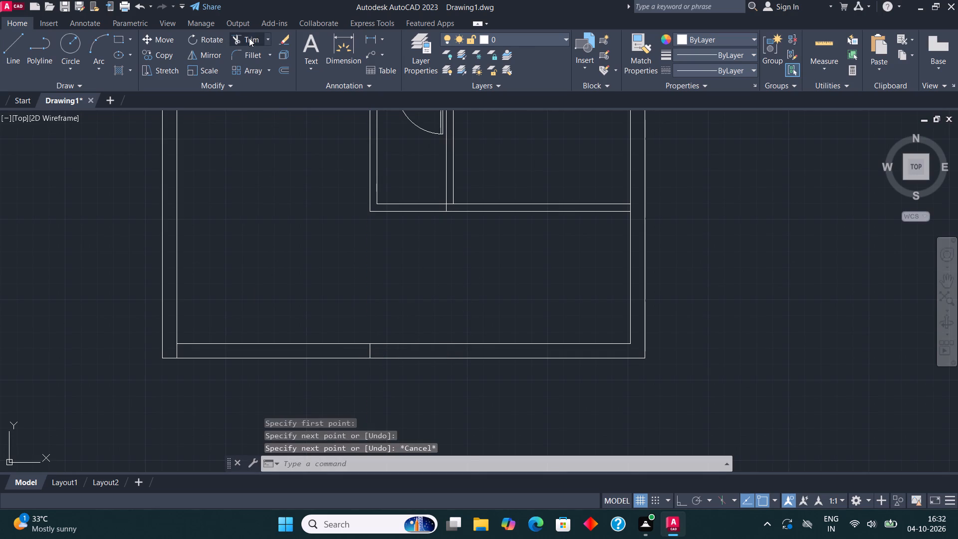
Trim both bottom outer wall lines between the left outer wall and the new short line to form the front opening.
{"action": "left_click", "coordinate": [249, 38]}
{"action": "left_click_drag", "start_coordinate": [269, 390], "coordinate": [269, 385]}
{"action": "left_click", "coordinate": [271, 301]}
{"action": "middle_click_drag", "start_coordinate": [405, 291], "coordinate": [522, 292]}
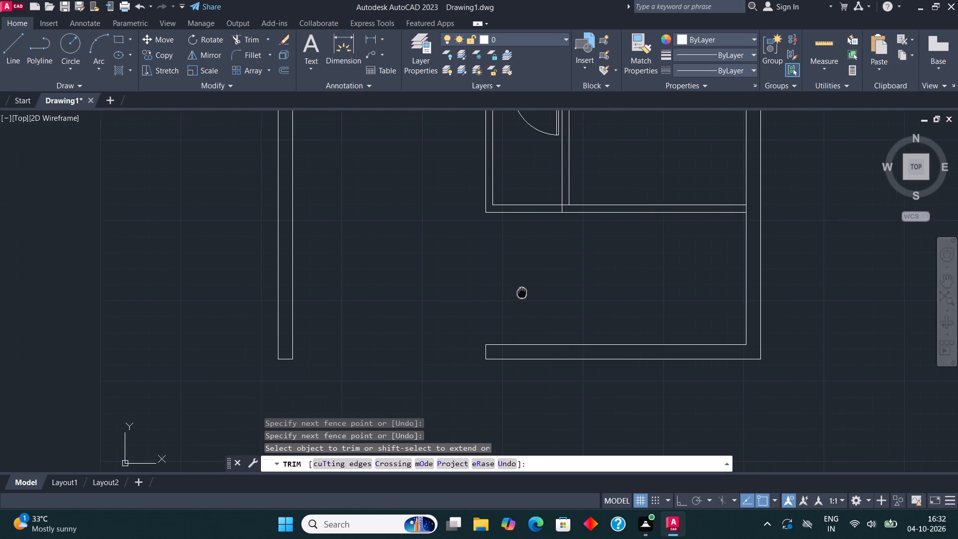
{"action": "middle_click_drag", "start_coordinate": [522, 292], "coordinate": [523, 292]}
{"action": "key", "text": "Escape"}
Draw a horizontal line across the front opening from the midpoint of the bottom wall's end to the left outer wall.
{"action": "middle_click_drag", "start_coordinate": [414, 348], "coordinate": [416, 317]}
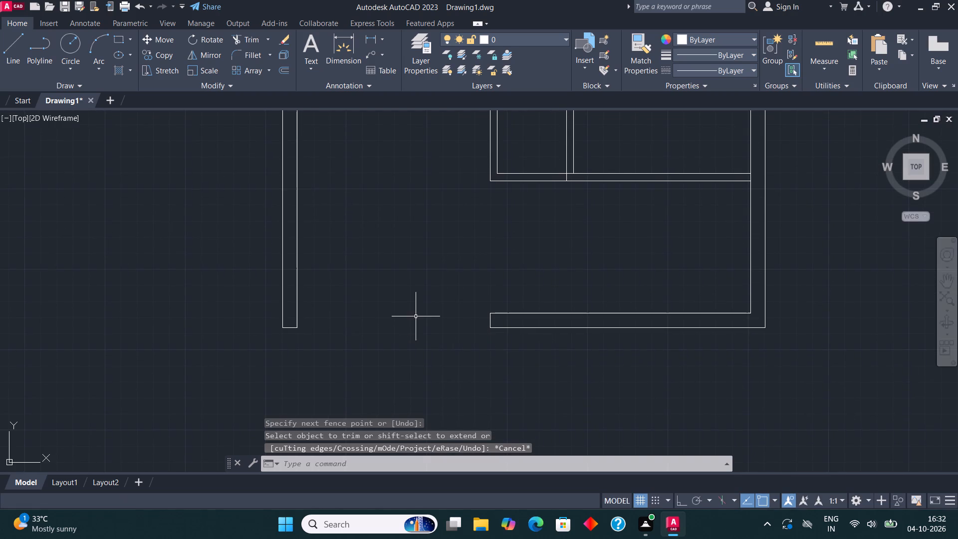
{"action": "scroll", "coordinate": [451, 335], "scroll_direction": "up", "scroll_amount": 1}
{"action": "left_click", "coordinate": [8, 41]}
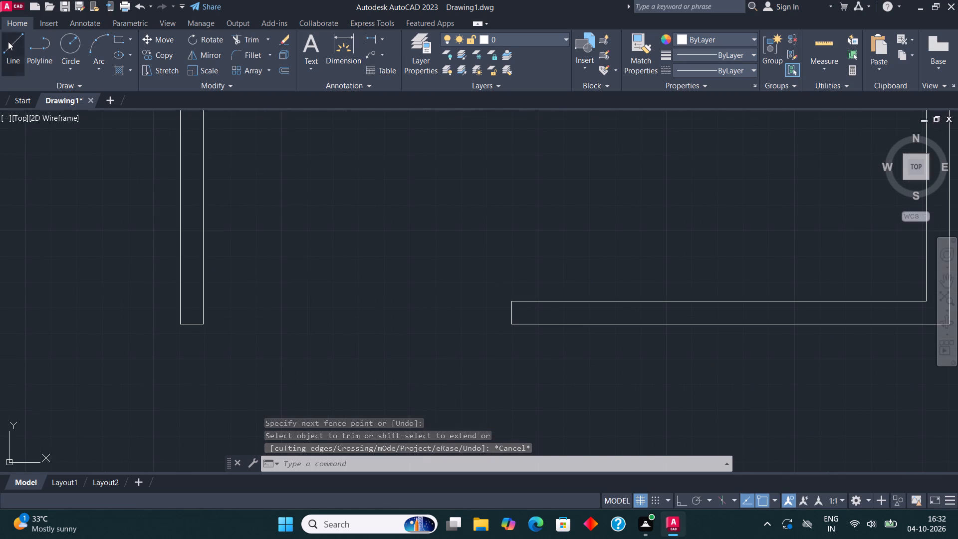
{"action": "left_click", "coordinate": [511, 315]}
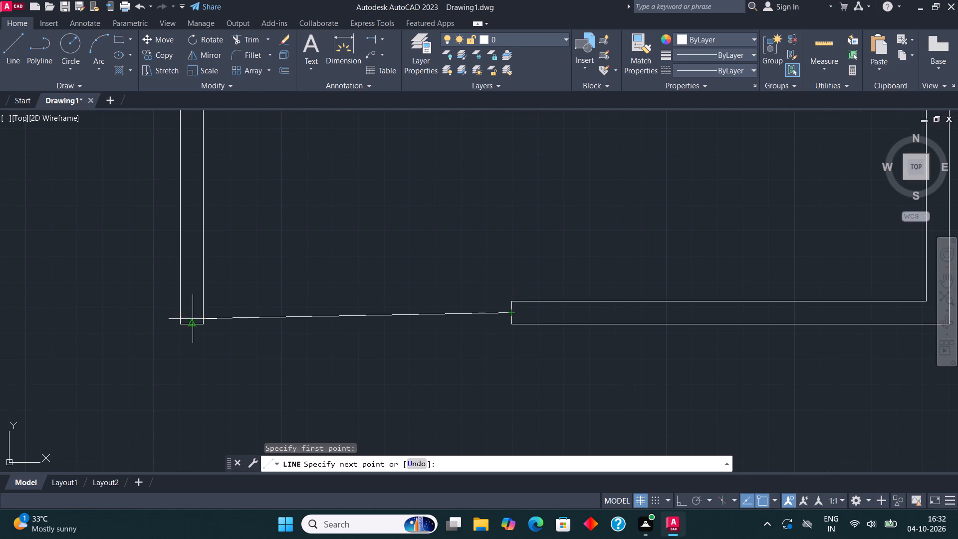
{"action": "left_click", "coordinate": [202, 311]}
{"action": "key", "text": "Escape"}
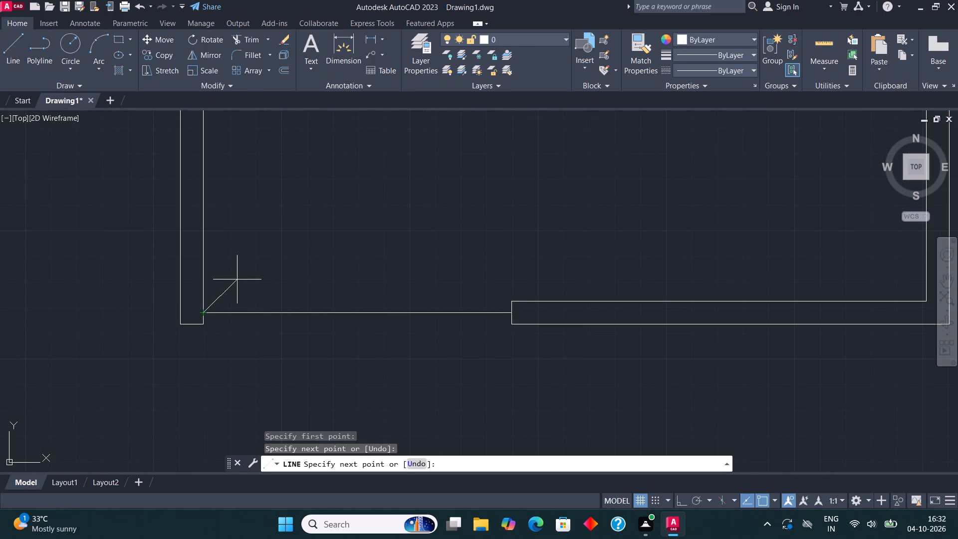
Copy the front opening's horizontal line 1" upward and 1" downward.
{"action": "left_click", "coordinate": [259, 313]}
{"action": "left_click", "coordinate": [161, 53]}
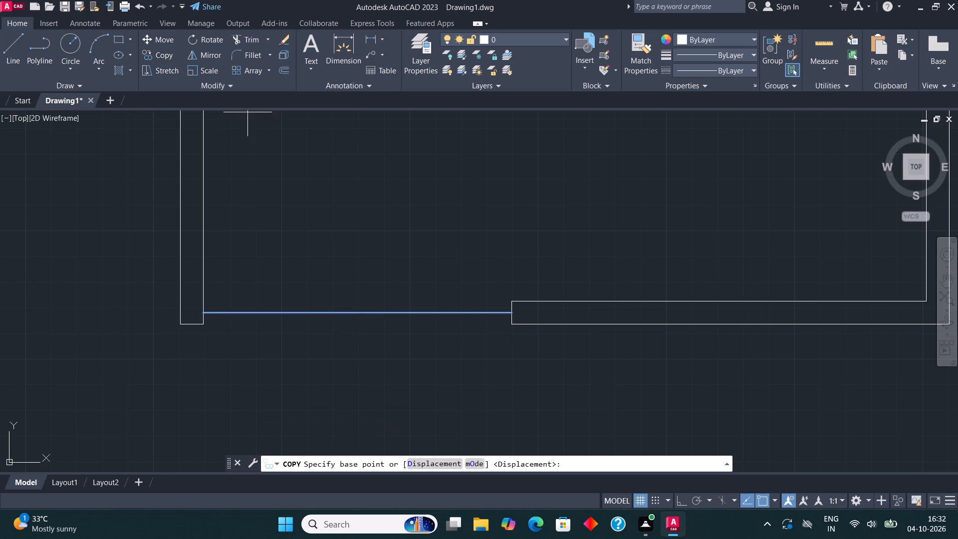
{"action": "left_click", "coordinate": [343, 313]}
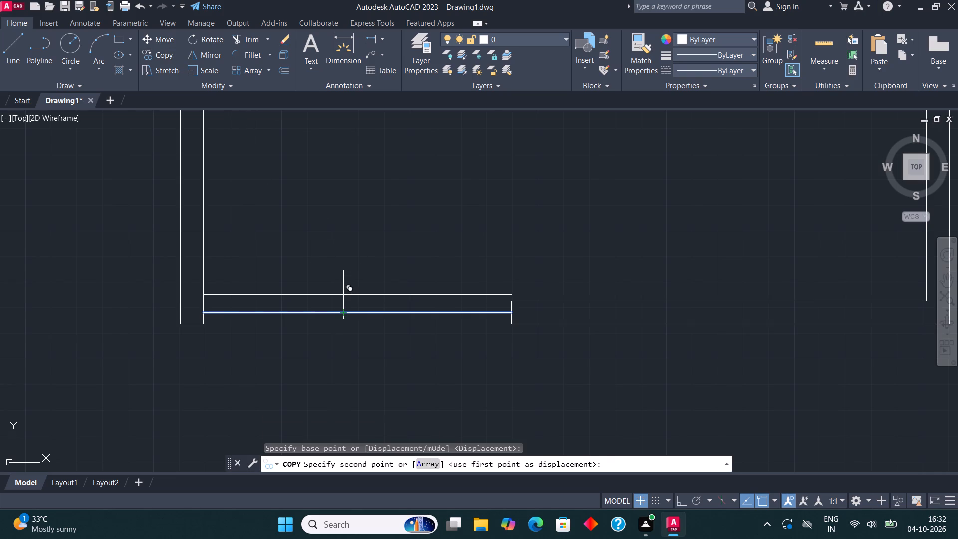
{"action": "type", "text": "1\""}
{"action": "key", "text": "Return"}
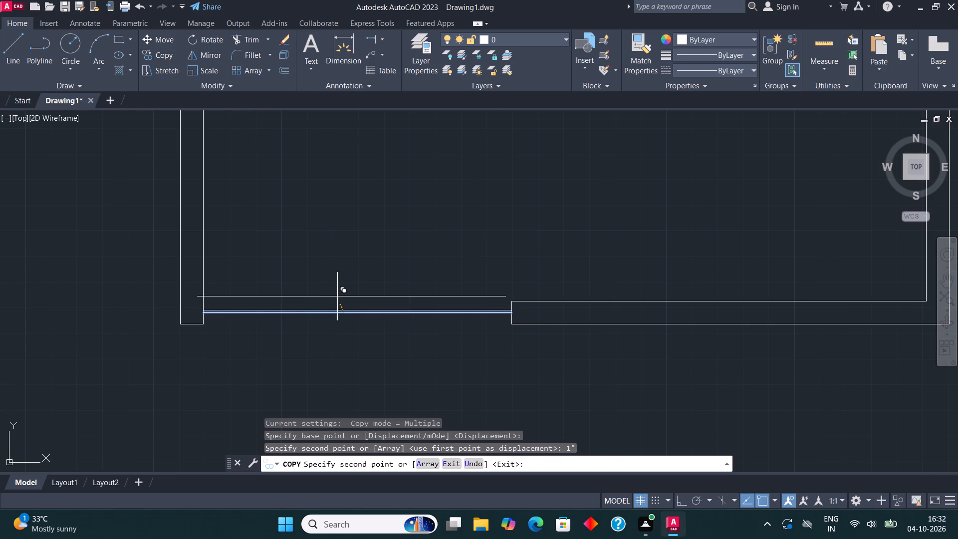
{"action": "key", "text": "Escape"}
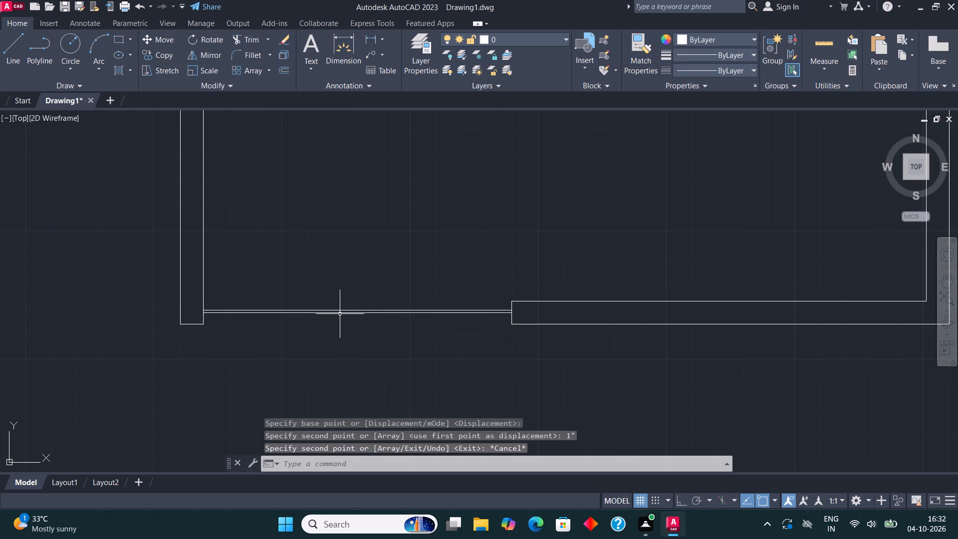
{"action": "left_click", "coordinate": [340, 314]}
{"action": "left_click", "coordinate": [155, 55]}
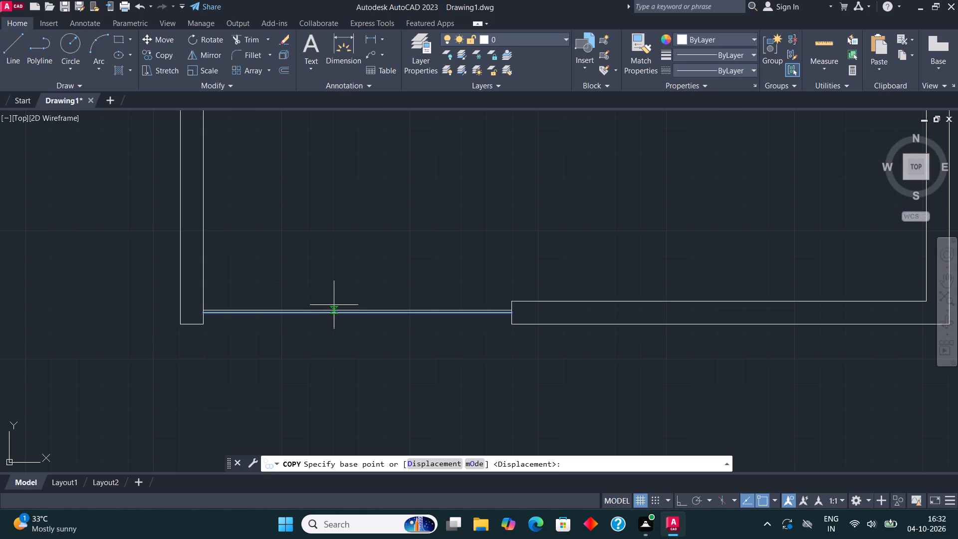
{"action": "left_click", "coordinate": [340, 315]}
{"action": "type", "text": "1\""}
{"action": "key", "text": "Return"}
{"action": "key", "text": "Escape"}
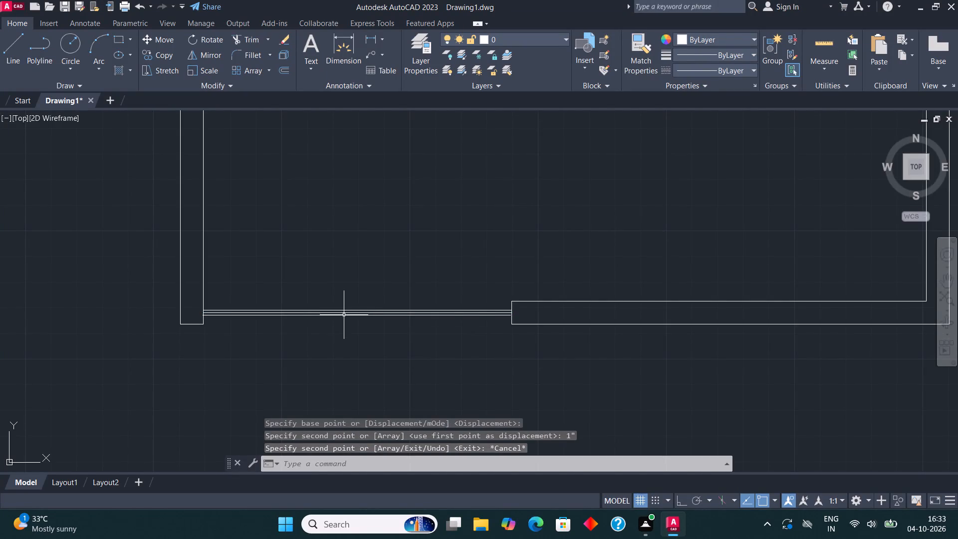
Erase the original middle line of the three across the front opening.
{"action": "left_click", "coordinate": [344, 311]}
{"action": "key", "text": "Escape"}
{"action": "left_click", "coordinate": [344, 314]}
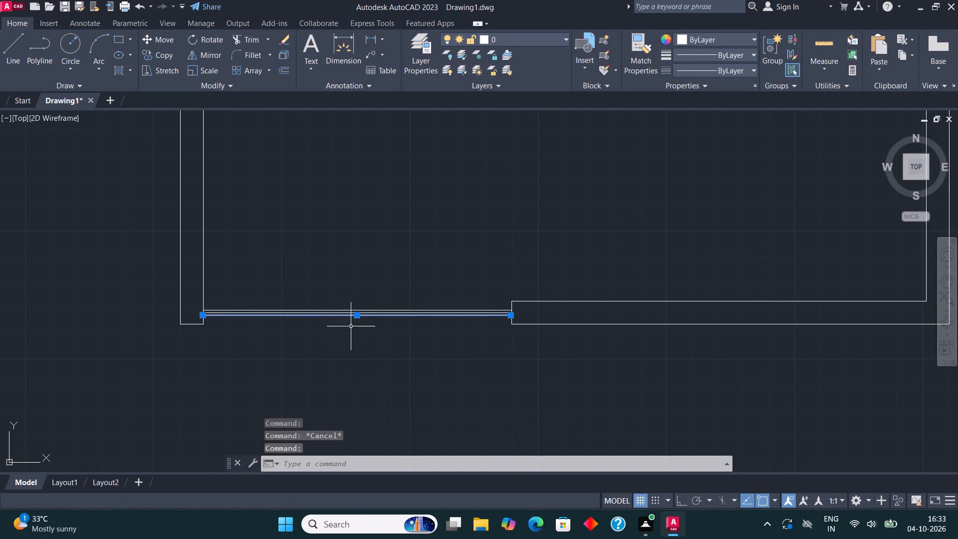
{"action": "scroll", "coordinate": [353, 306], "scroll_direction": "up", "scroll_amount": 1}
{"action": "key", "text": "Escape"}
{"action": "left_click", "coordinate": [349, 317]}
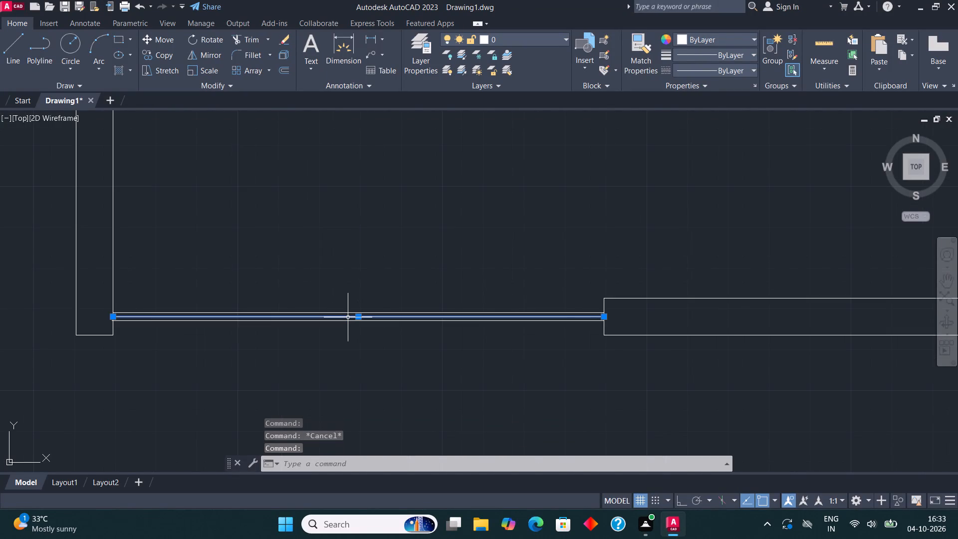
{"action": "key", "text": "Delete"}
Draw a window rectangle spanning the bottom outer wall's thickness near the plan's lower-right corner.
{"action": "scroll", "coordinate": [347, 316], "scroll_direction": "down", "scroll_amount": 4}
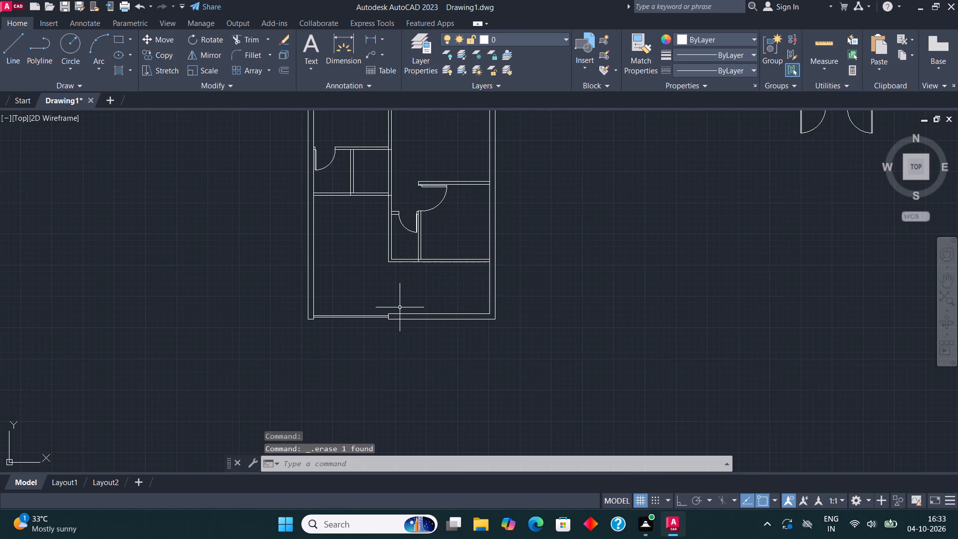
{"action": "middle_click_drag", "start_coordinate": [558, 323], "coordinate": [552, 324]}
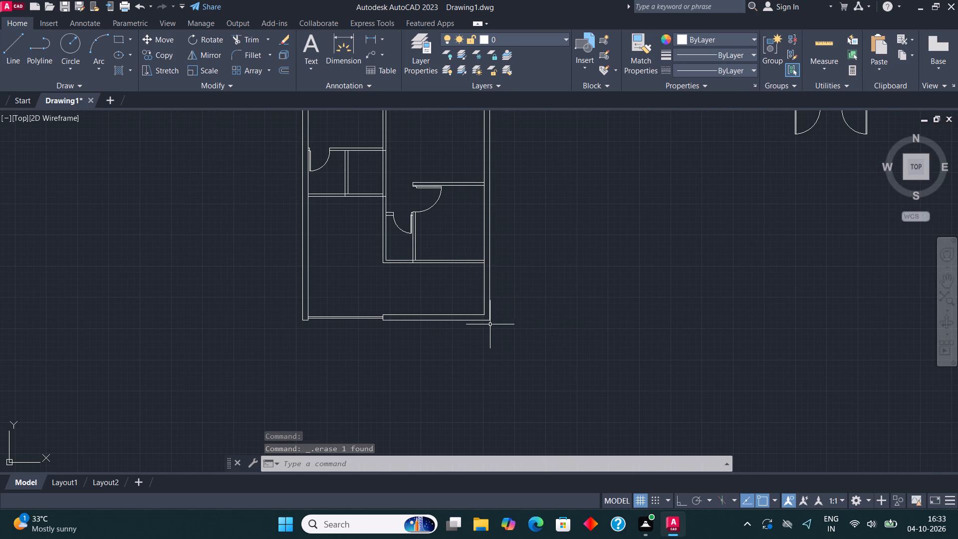
{"action": "scroll", "coordinate": [441, 322], "scroll_direction": "up", "scroll_amount": 3}
{"action": "middle_click_drag", "start_coordinate": [550, 320], "coordinate": [519, 319]}
{"action": "scroll", "coordinate": [519, 319], "scroll_direction": "up", "scroll_amount": 1}
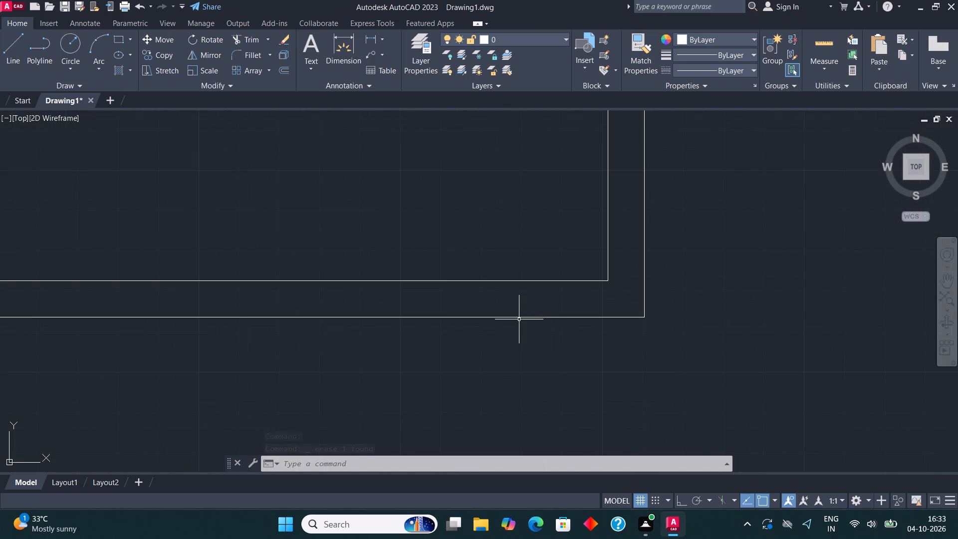
{"action": "left_click", "coordinate": [113, 38]}
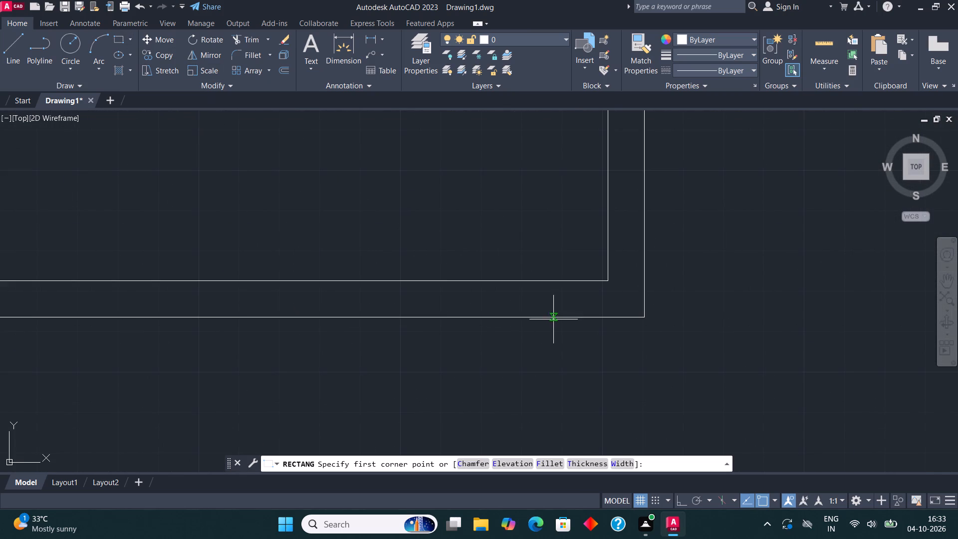
{"action": "left_click", "coordinate": [557, 282]}
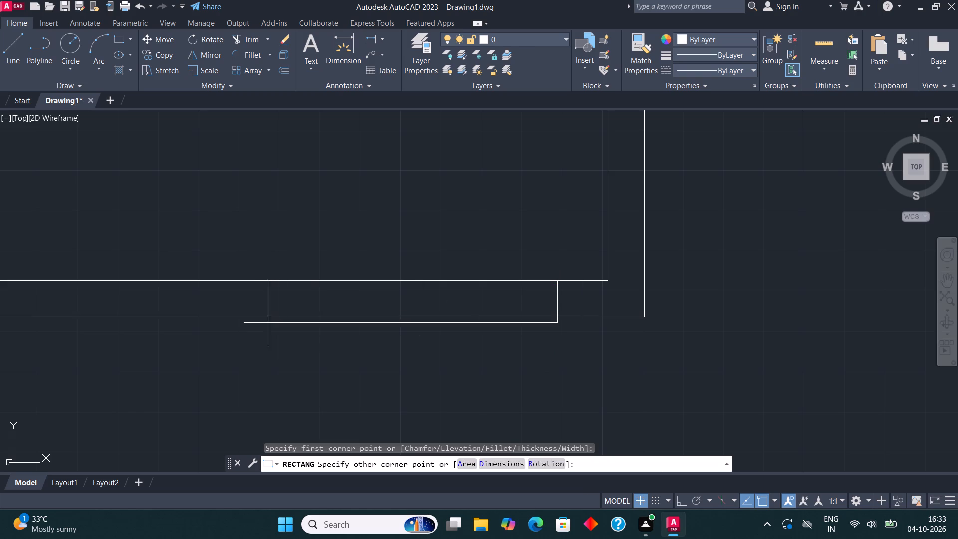
{"action": "left_click", "coordinate": [237, 315]}
Shorten the bottom-wall window rectangle by stretching its left edge toward the plan's lower-right corner.
{"action": "scroll", "coordinate": [239, 324], "scroll_direction": "down", "scroll_amount": 2}
{"action": "middle_click_drag", "start_coordinate": [248, 334], "coordinate": [319, 349]}
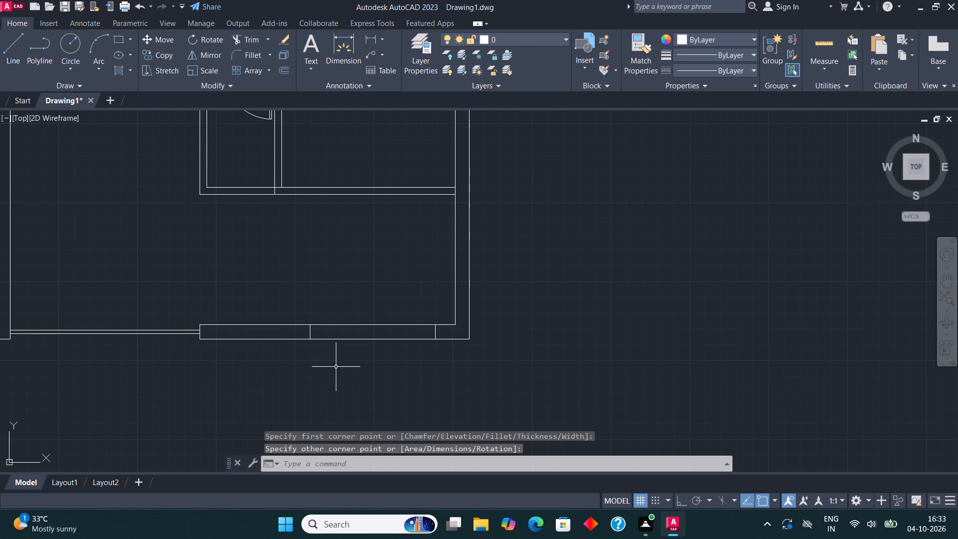
{"action": "scroll", "coordinate": [302, 325], "scroll_direction": "up", "scroll_amount": 3}
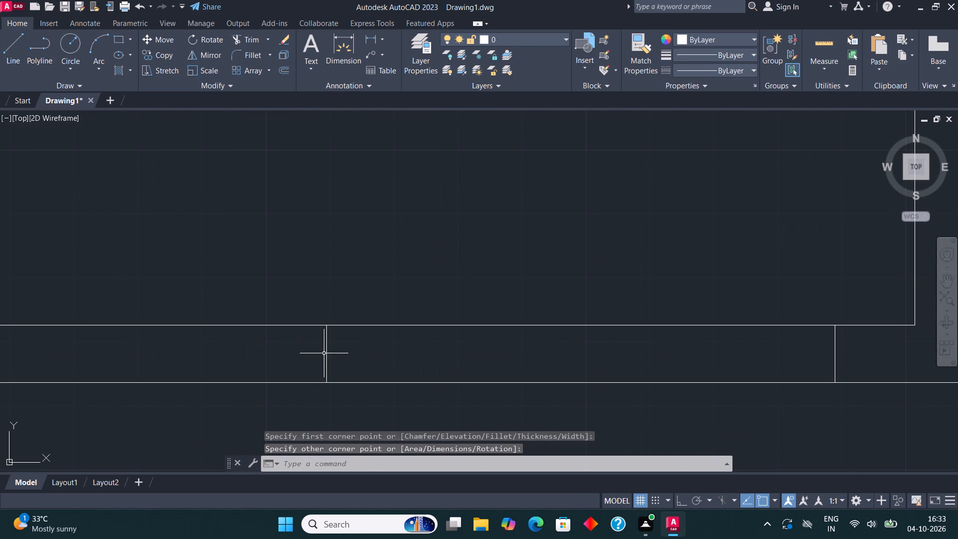
{"action": "left_click", "coordinate": [326, 354]}
{"action": "left_click", "coordinate": [326, 351]}
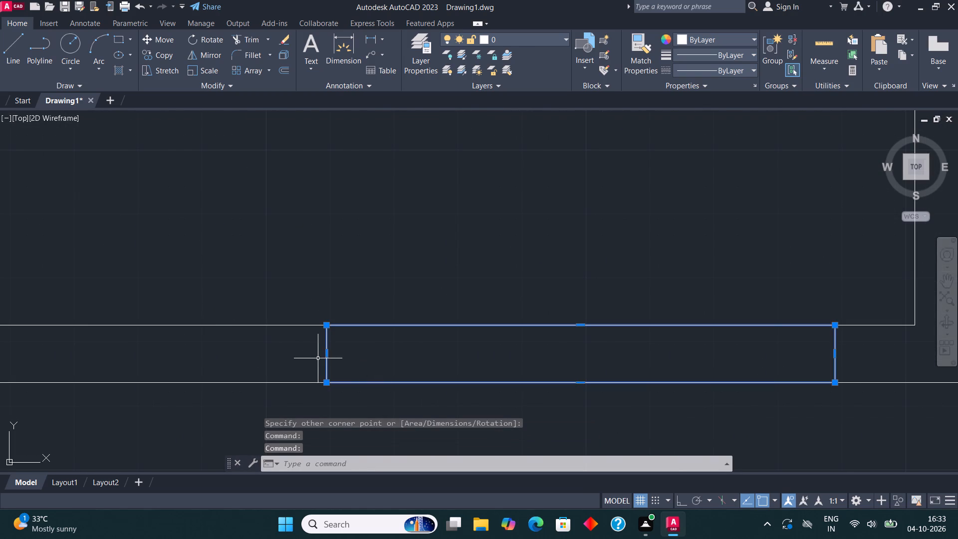
{"action": "left_click", "coordinate": [326, 357]}
{"action": "left_click", "coordinate": [515, 356]}
{"action": "scroll", "coordinate": [512, 361], "scroll_direction": "down", "scroll_amount": 2}
{"action": "middle_click_drag", "start_coordinate": [591, 367], "coordinate": [554, 367]}
{"action": "key", "text": "Escape"}
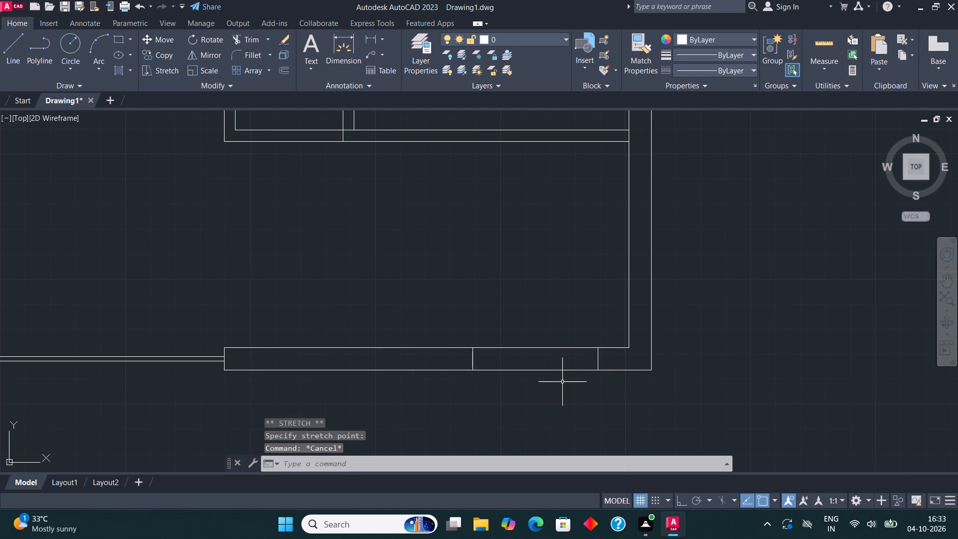
Draw a horizontal centre line through the bottom-wall window rectangle between the midpoints of its short sides.
{"action": "middle_click_drag", "start_coordinate": [557, 381], "coordinate": [523, 377]}
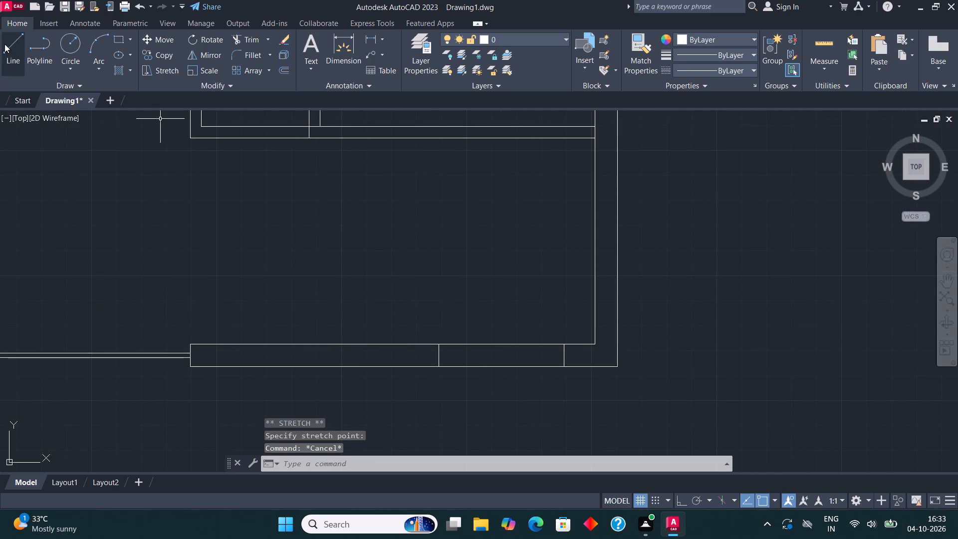
{"action": "left_click", "coordinate": [5, 44]}
{"action": "left_click", "coordinate": [441, 357]}
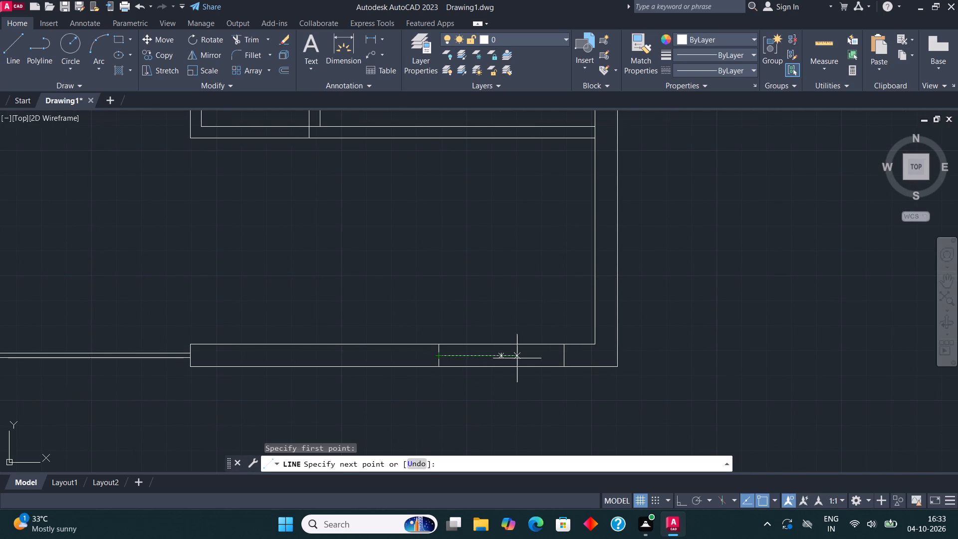
{"action": "left_click", "coordinate": [564, 356]}
{"action": "key", "text": "Escape"}
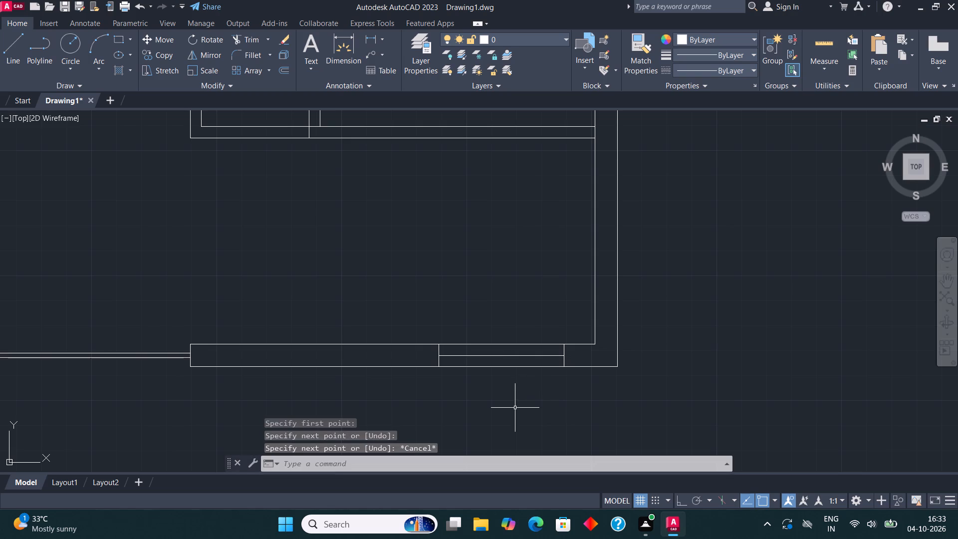
Draw a line 3' left along the upper wall from the right wall's inner corner, continuing straight down to the bottom wall's inner face.
{"action": "middle_click_drag", "start_coordinate": [534, 255], "coordinate": [552, 249]}
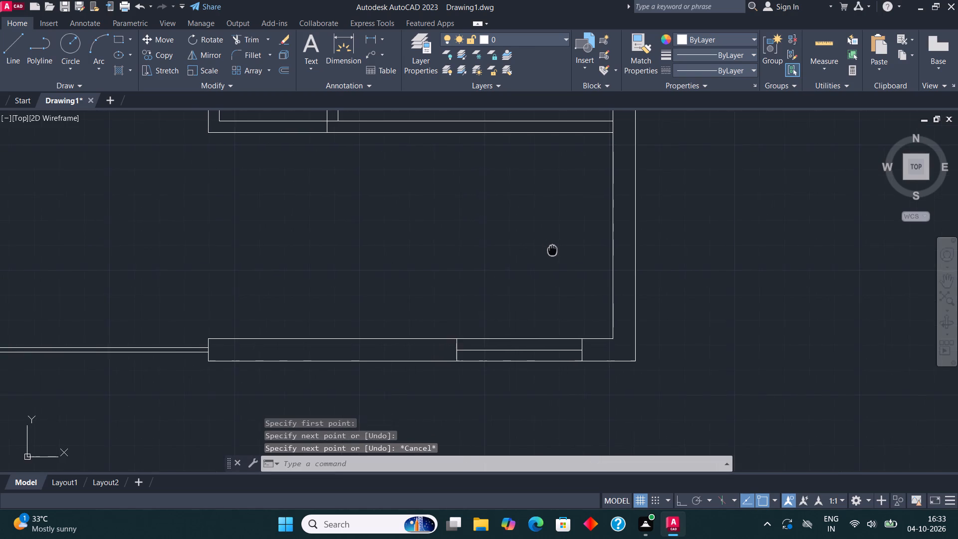
{"action": "middle_click_drag", "start_coordinate": [552, 249], "coordinate": [531, 289]}
{"action": "left_click", "coordinate": [12, 50]}
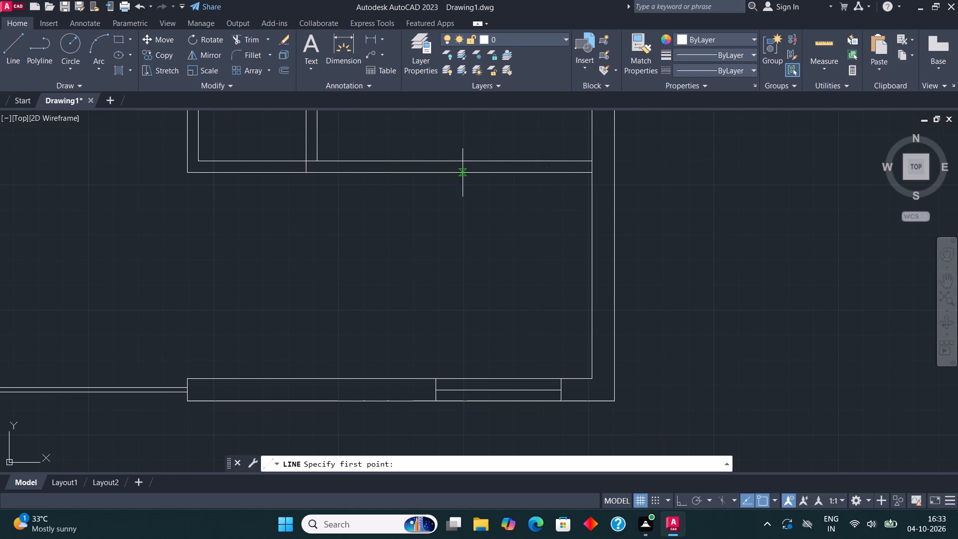
{"action": "left_click", "coordinate": [593, 173]}
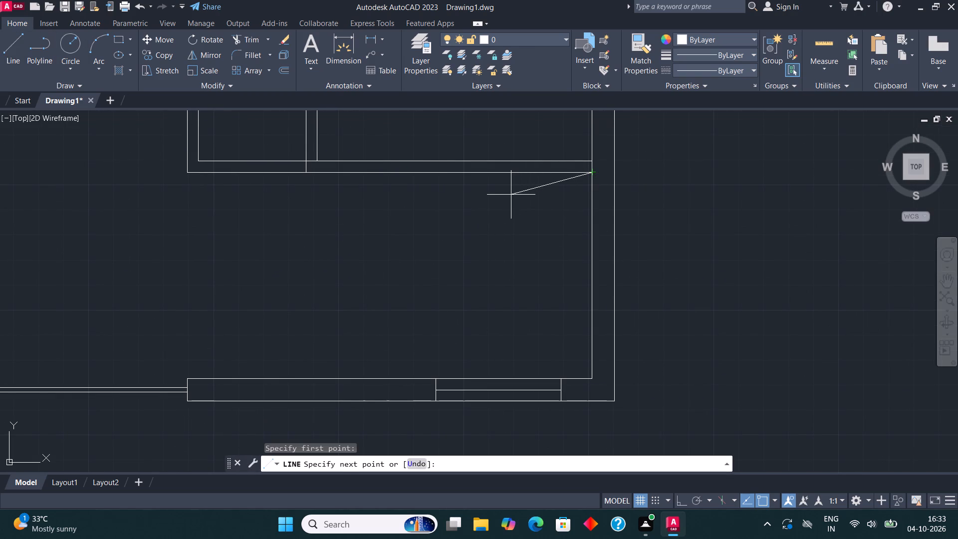
{"action": "key", "text": "F8"}
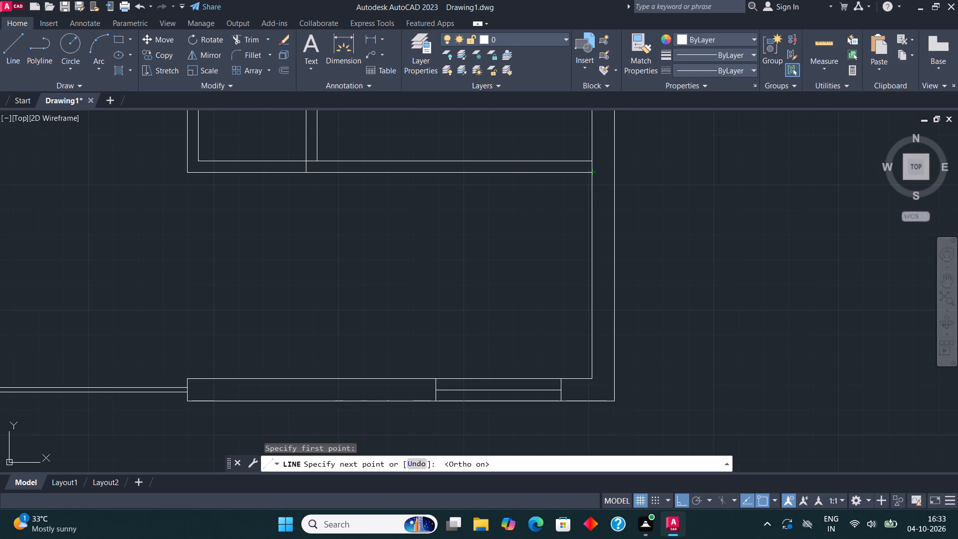
{"action": "type", "text": "3'"}
{"action": "key", "text": "Return"}
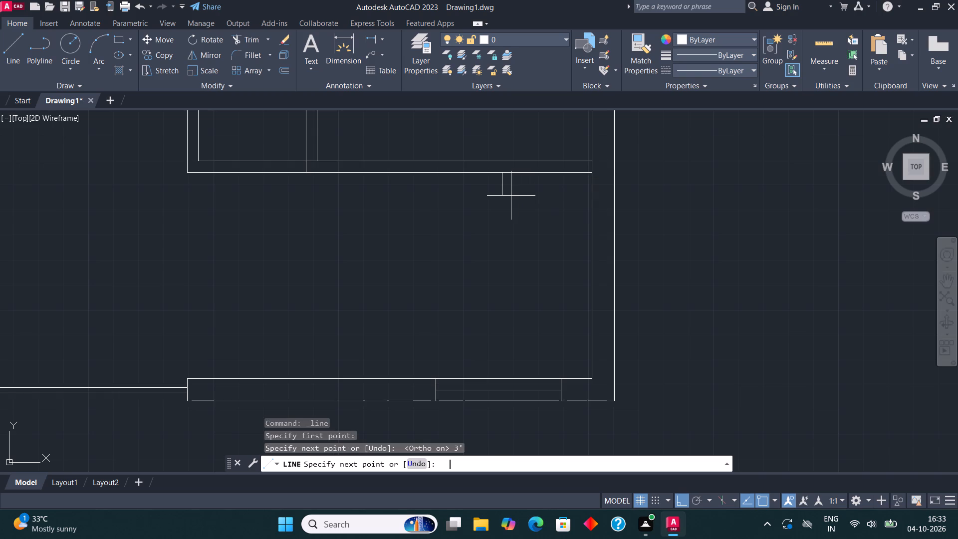
{"action": "left_click", "coordinate": [503, 377]}
{"action": "key", "text": "Escape"}
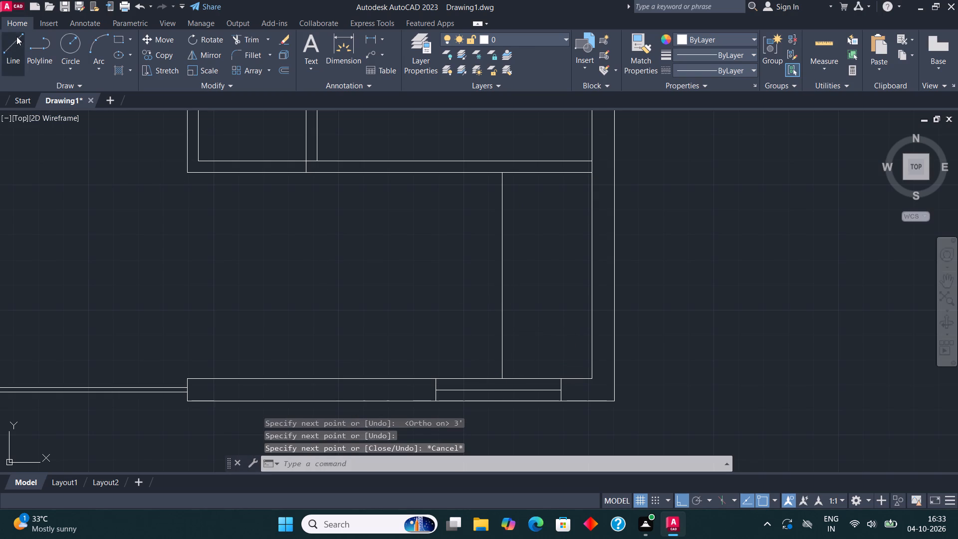
Draw a horizontal line about 8' long leftward from the midpoint of the new vertical line.
{"action": "left_click", "coordinate": [17, 40]}
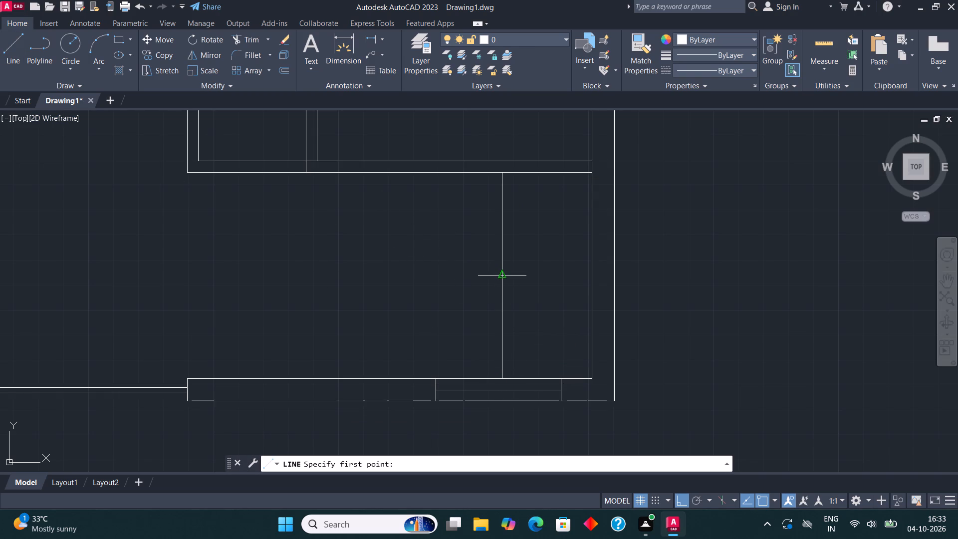
{"action": "left_click", "coordinate": [503, 277]}
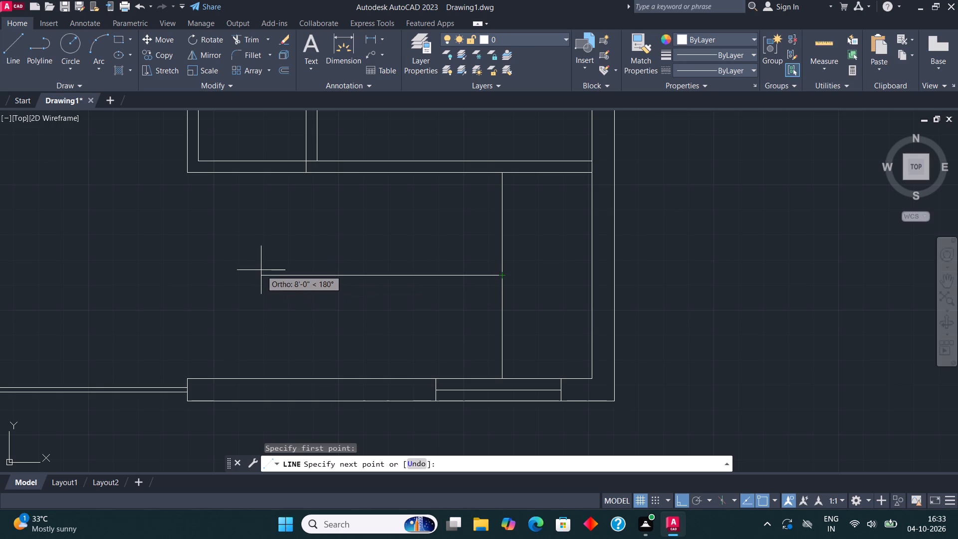
{"action": "left_click", "coordinate": [261, 270]}
{"action": "key", "text": "Escape"}
Offset the horizontal line by 2" both above and below.
{"action": "left_click", "coordinate": [340, 277]}
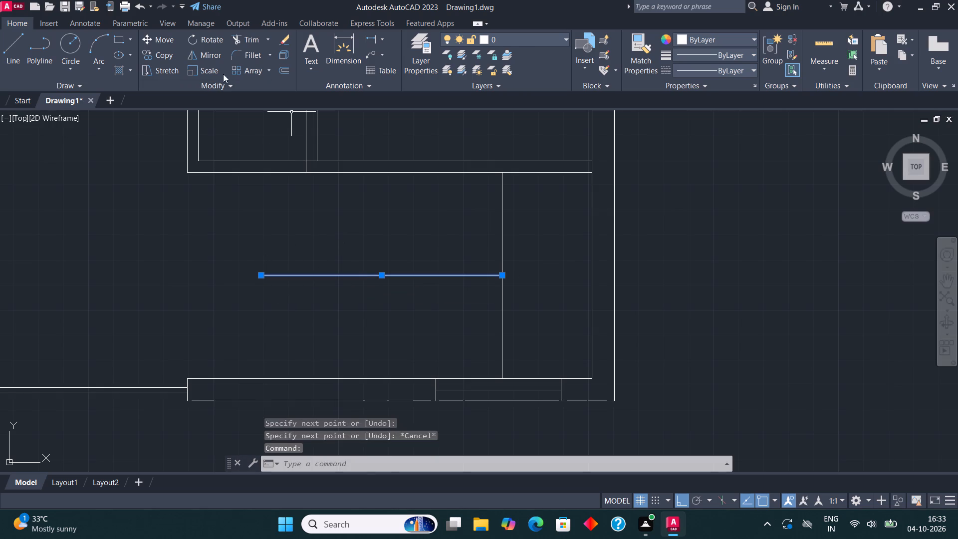
{"action": "left_click", "coordinate": [286, 72]}
{"action": "left_click", "coordinate": [376, 276]}
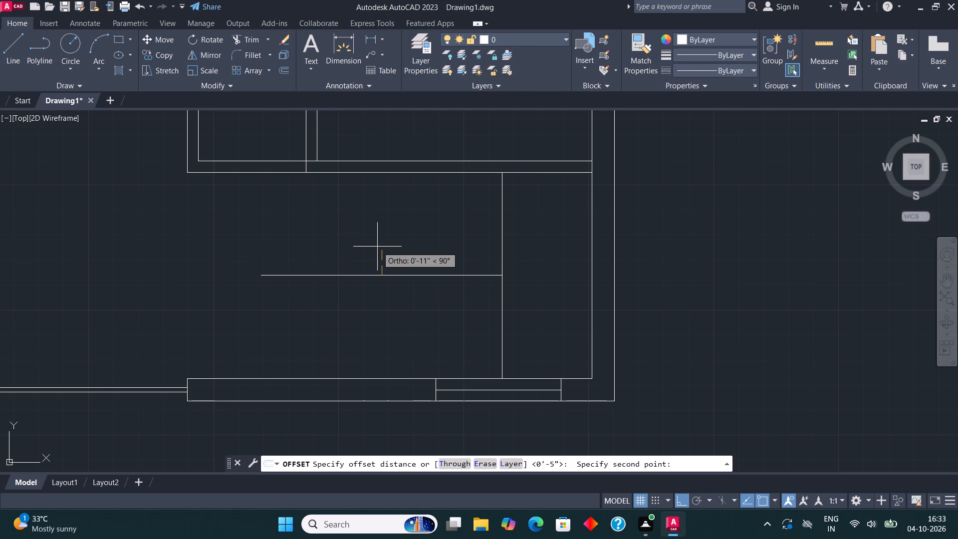
{"action": "type", "text": "2\""}
{"action": "key", "text": "Return"}
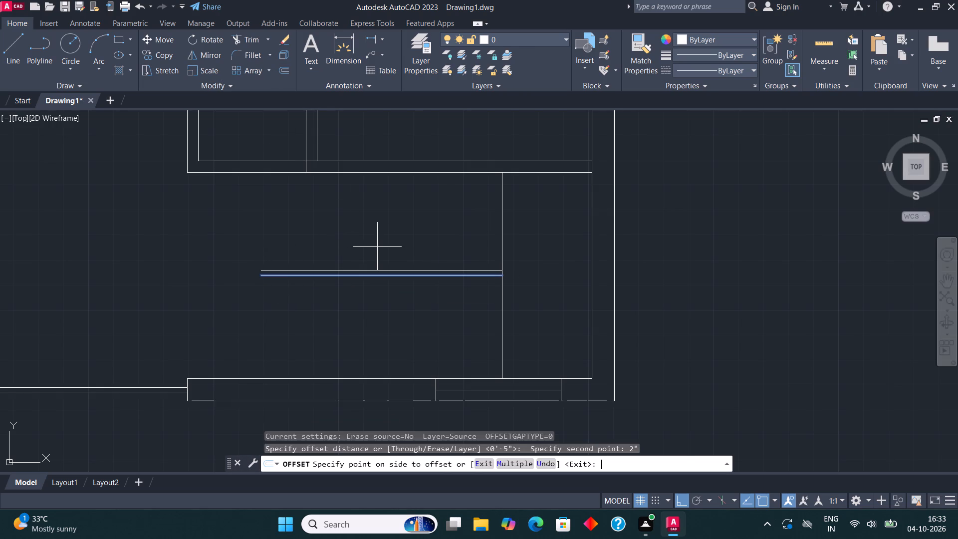
{"action": "left_click", "coordinate": [380, 247]}
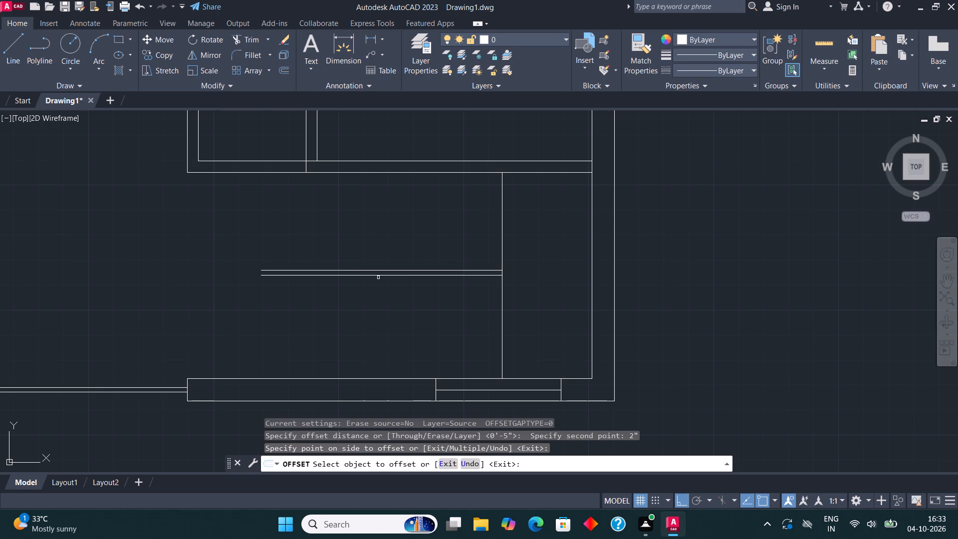
{"action": "left_click", "coordinate": [378, 277]}
{"action": "left_click", "coordinate": [378, 289]}
{"action": "key", "text": "Escape"}
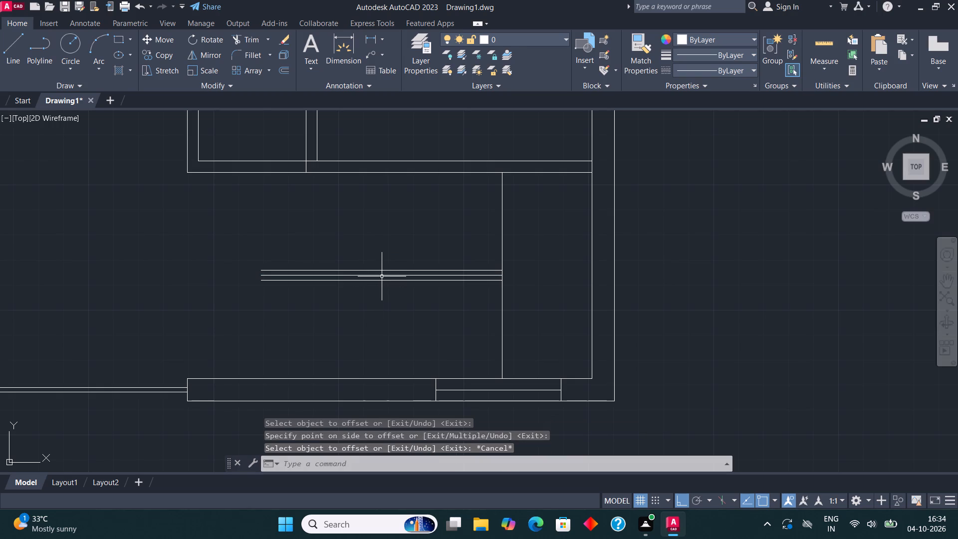
Erase the original middle line between the two 2" offset lines.
{"action": "left_click", "coordinate": [382, 277]}
{"action": "key", "text": "Delete"}
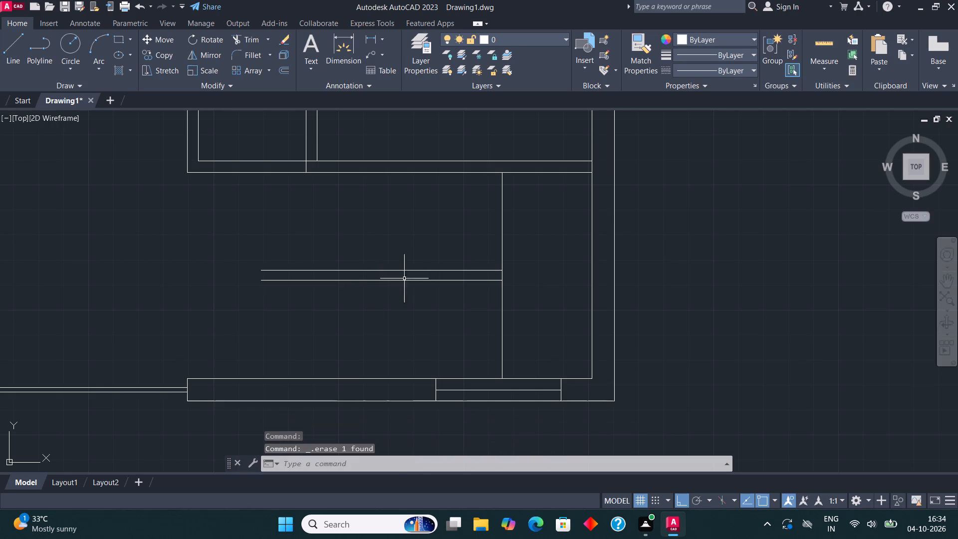
Offset the full-height vertical line leftward by 8", repeating from each new line to make six stair tread lines.
{"action": "middle_click_drag", "start_coordinate": [440, 276], "coordinate": [482, 235]}
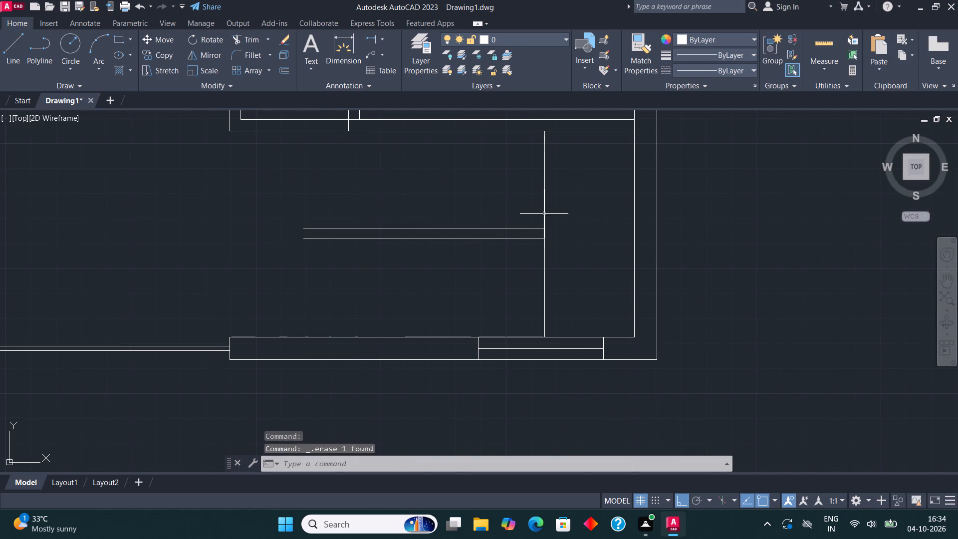
{"action": "left_click", "coordinate": [543, 211]}
{"action": "left_click", "coordinate": [282, 72]}
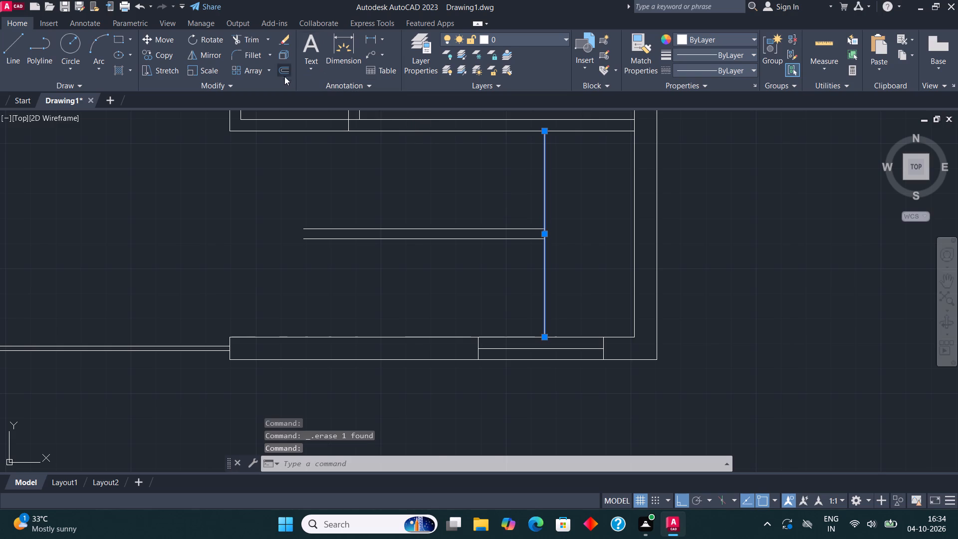
{"action": "left_click", "coordinate": [546, 276]}
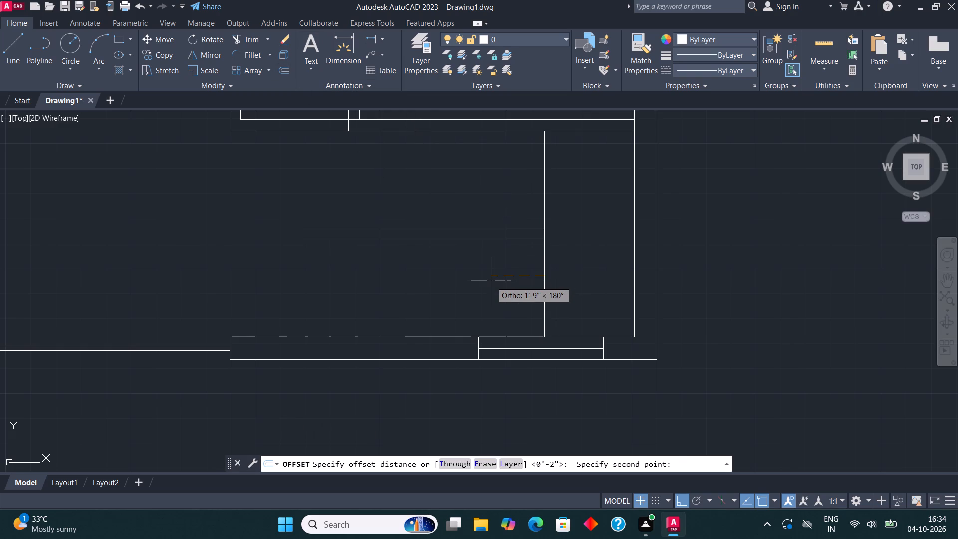
{"action": "type", "text": "8\""}
{"action": "key", "text": "Return"}
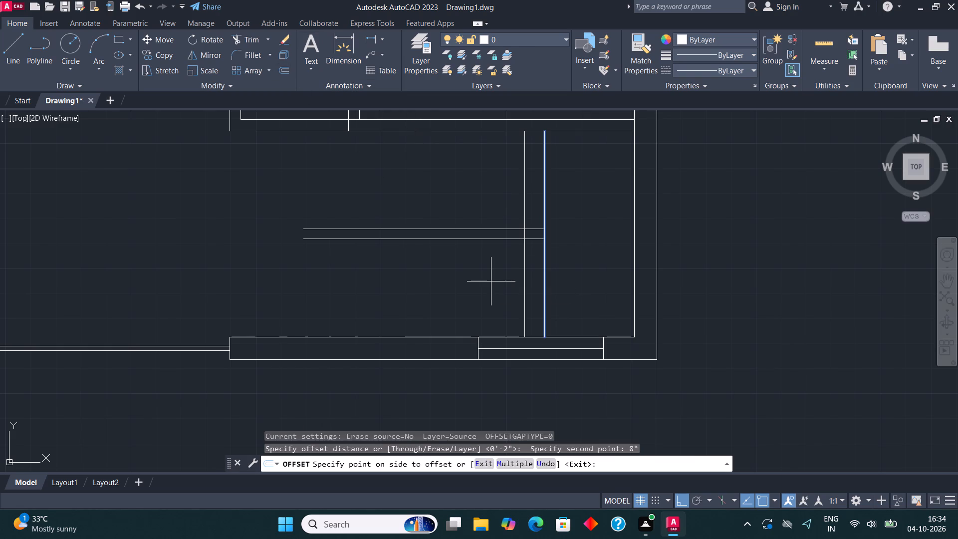
{"action": "left_click", "coordinate": [491, 281]}
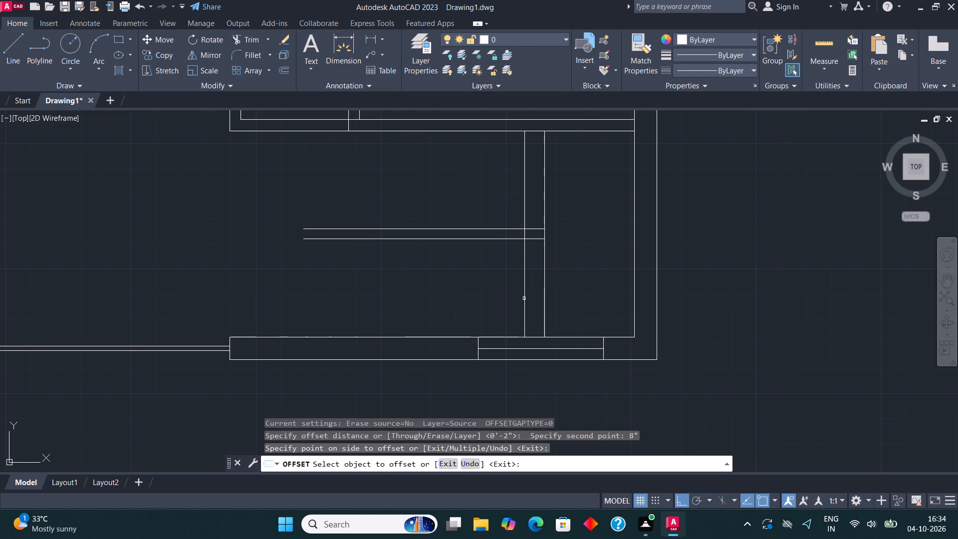
{"action": "left_click", "coordinate": [524, 298]}
{"action": "left_click", "coordinate": [482, 293]}
{"action": "left_click_drag", "start_coordinate": [506, 306], "coordinate": [501, 305]}
{"action": "left_click", "coordinate": [468, 291]}
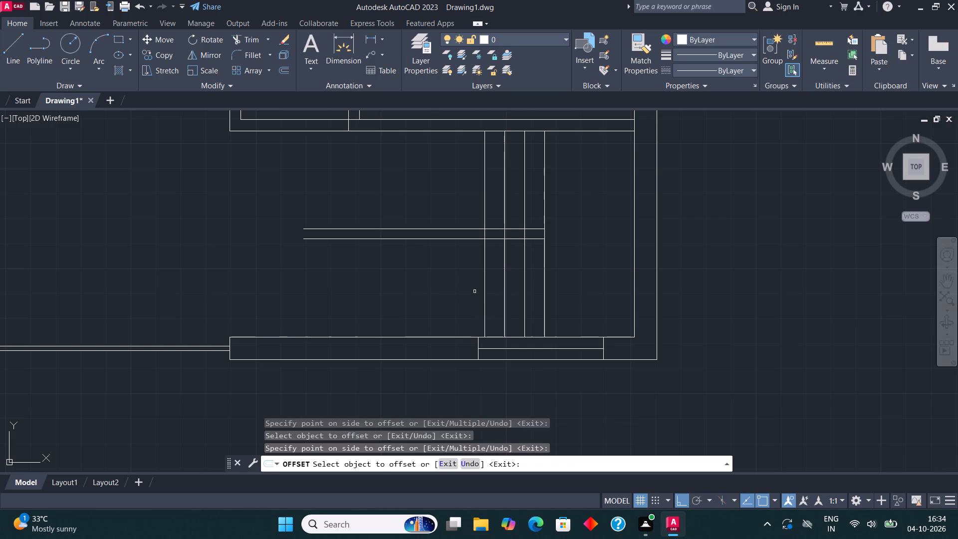
{"action": "left_click", "coordinate": [482, 290]}
{"action": "left_click", "coordinate": [483, 299]}
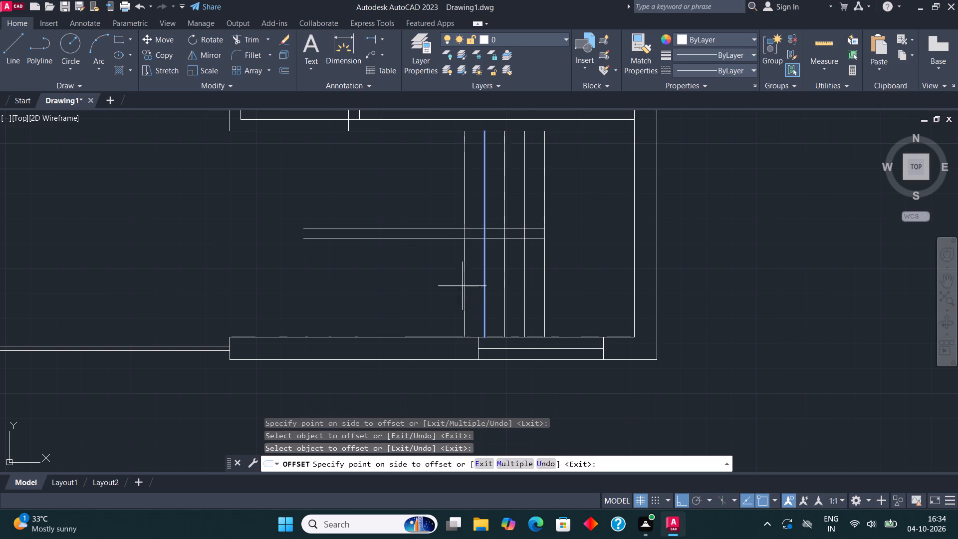
{"action": "left_click", "coordinate": [462, 286]}
{"action": "left_click", "coordinate": [465, 285]}
{"action": "left_click", "coordinate": [381, 259]}
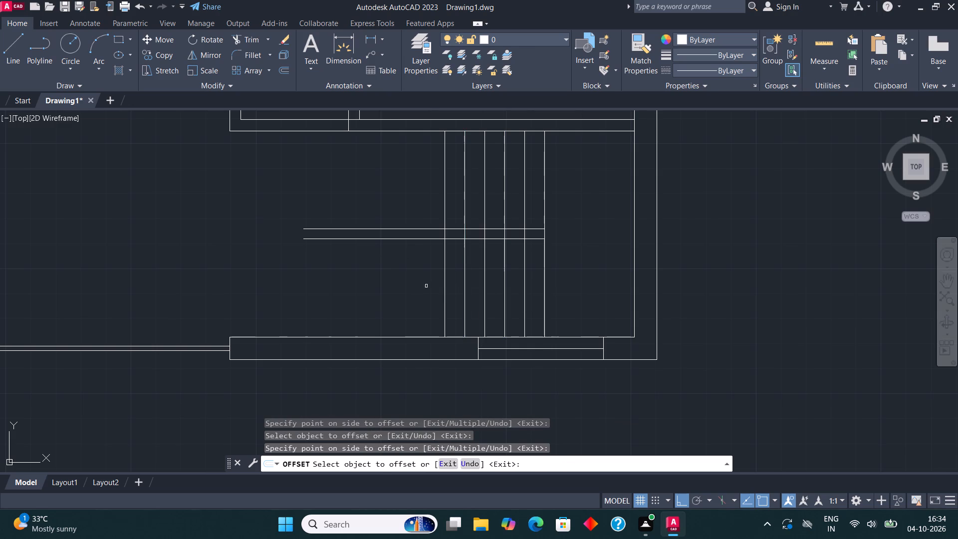
{"action": "left_click", "coordinate": [445, 298]}
{"action": "left_click", "coordinate": [428, 284]}
Offset four more stair tread lines leftward at the same 8" spacing, each from the leftmost tread line.
{"action": "middle_click_drag", "start_coordinate": [404, 280], "coordinate": [440, 293]}
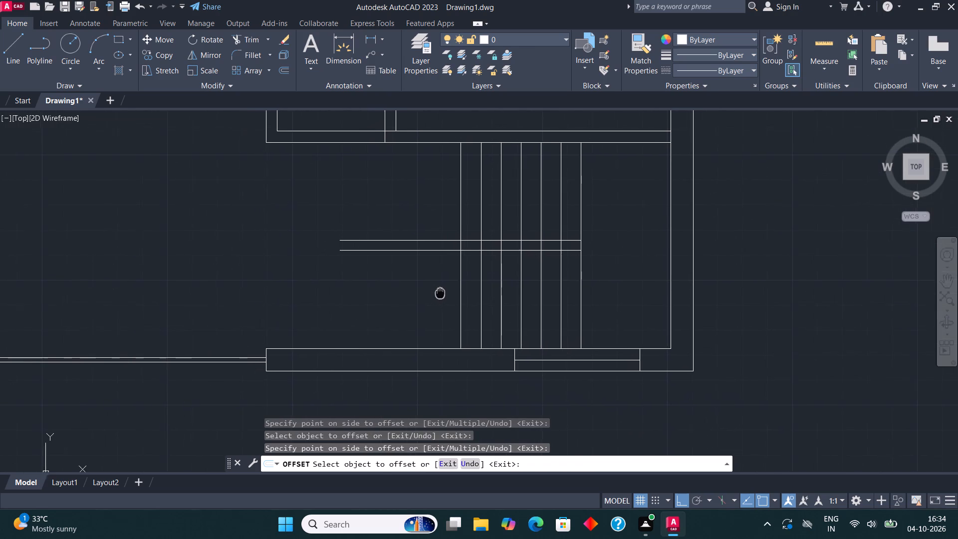
{"action": "middle_click_drag", "start_coordinate": [440, 293], "coordinate": [441, 293]}
{"action": "left_click", "coordinate": [462, 300]}
{"action": "left_click", "coordinate": [429, 298]}
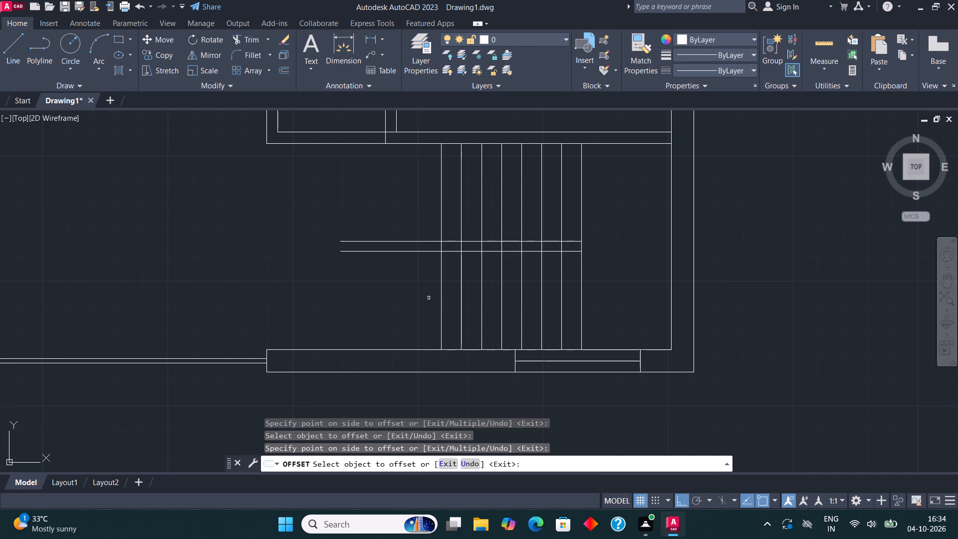
{"action": "left_click", "coordinate": [440, 303]}
{"action": "left_click", "coordinate": [402, 297]}
{"action": "middle_click_drag", "start_coordinate": [415, 298], "coordinate": [469, 307]}
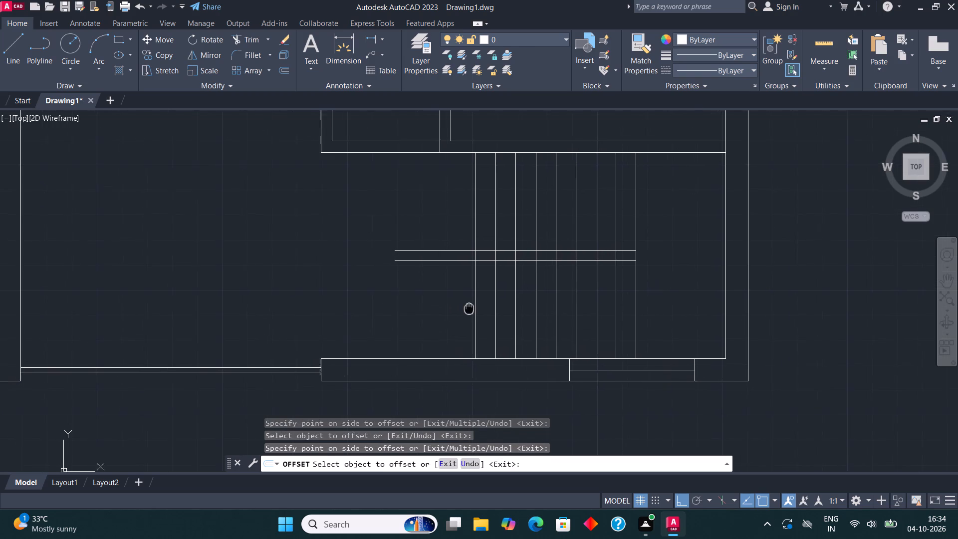
{"action": "middle_click_drag", "start_coordinate": [469, 307], "coordinate": [470, 307]}
{"action": "left_click_drag", "start_coordinate": [475, 293], "coordinate": [470, 291]}
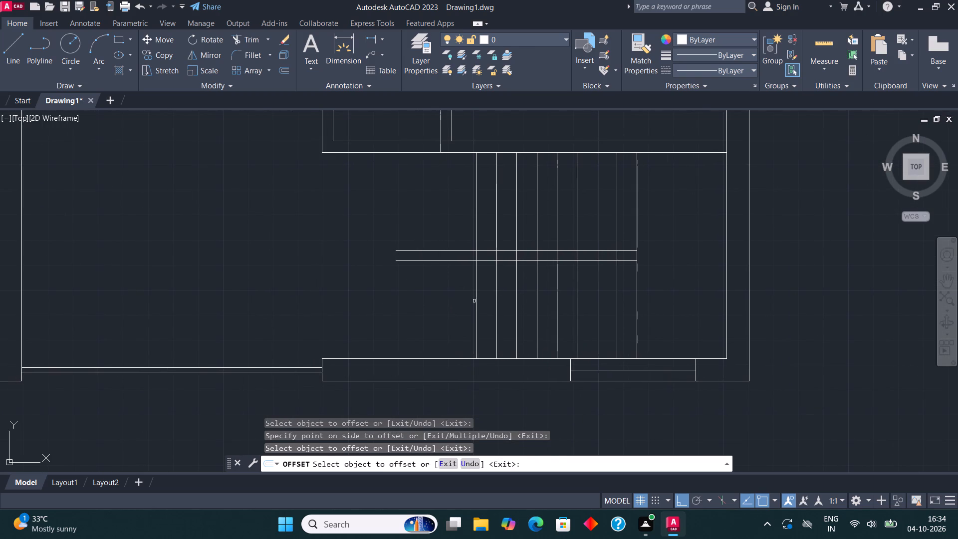
{"action": "left_click", "coordinate": [477, 305]}
{"action": "left_click", "coordinate": [457, 292]}
{"action": "left_click", "coordinate": [457, 293]}
{"action": "left_click", "coordinate": [441, 279]}
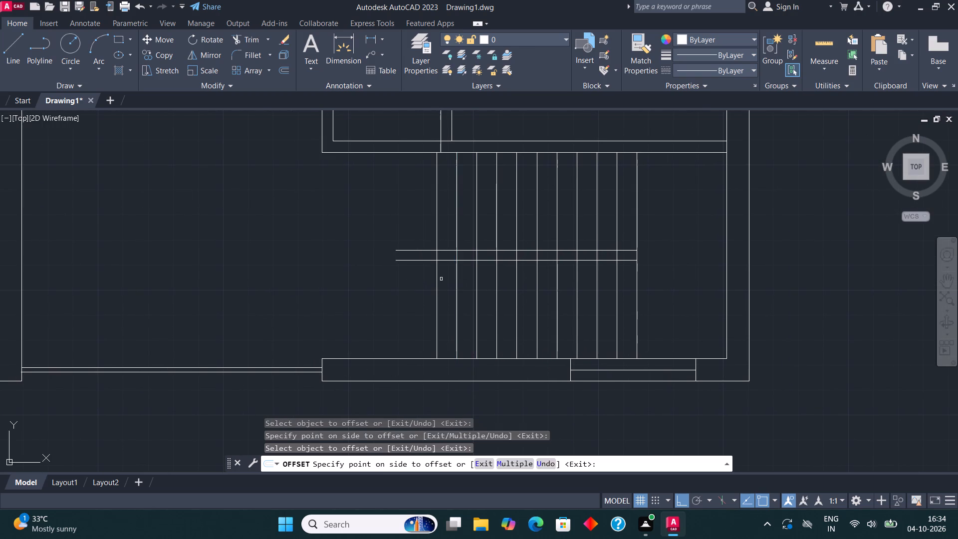
Offset the last two stair tread lines leftward at 8" spacing, reaching the left end of the central horizontal pair.
{"action": "scroll", "coordinate": [446, 283], "scroll_direction": "down", "scroll_amount": 1}
{"action": "middle_click_drag", "start_coordinate": [452, 290], "coordinate": [452, 292]}
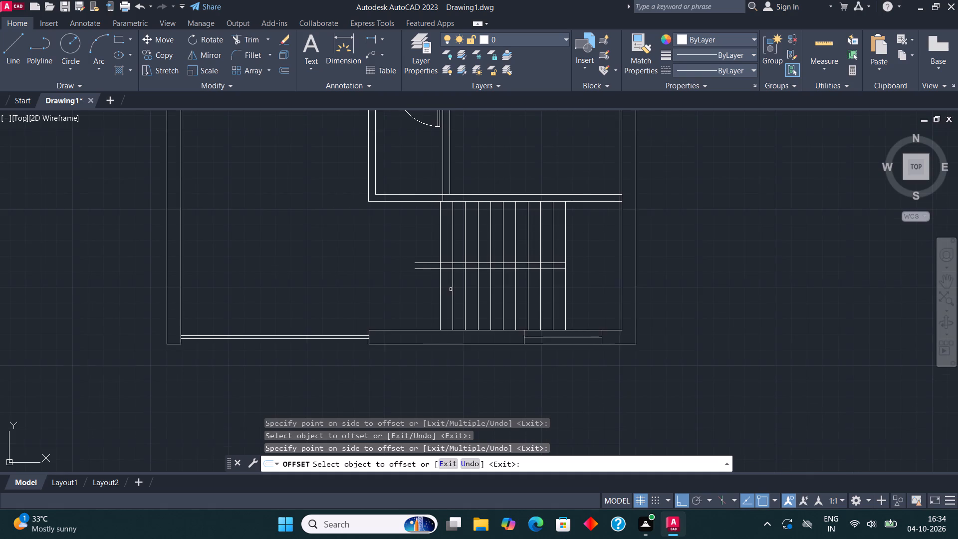
{"action": "middle_click_drag", "start_coordinate": [452, 292], "coordinate": [458, 306]}
{"action": "left_click", "coordinate": [446, 299]}
{"action": "left_click", "coordinate": [441, 295]}
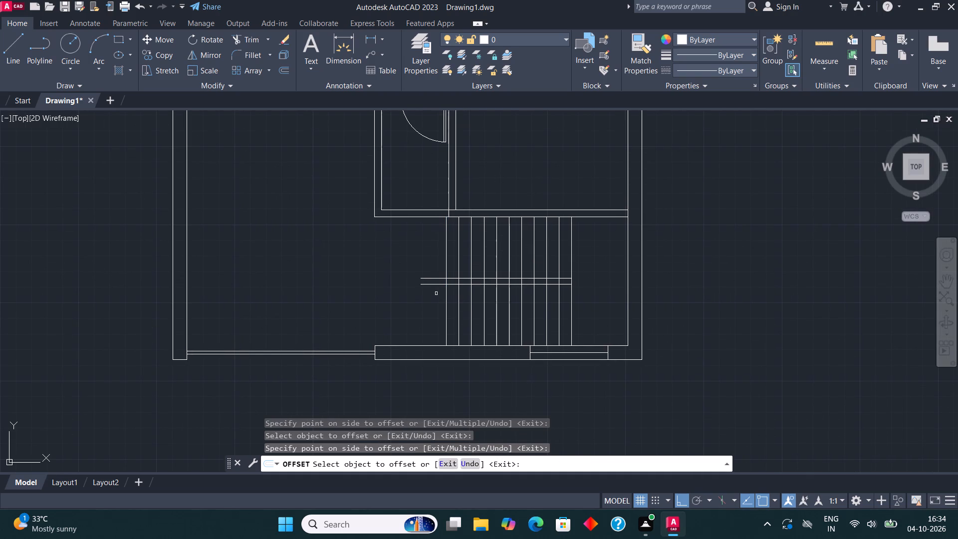
{"action": "left_click", "coordinate": [446, 304]}
{"action": "left_click", "coordinate": [414, 299]}
{"action": "left_click_drag", "start_coordinate": [433, 310], "coordinate": [429, 308]}
{"action": "left_click", "coordinate": [411, 291]}
{"action": "left_click", "coordinate": [419, 303]}
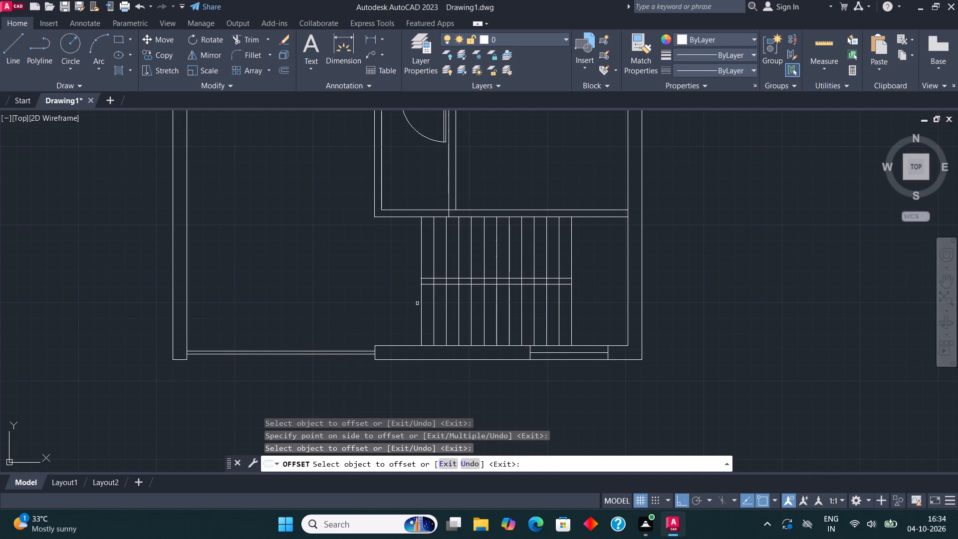
{"action": "left_click", "coordinate": [390, 283]}
{"action": "middle_click_drag", "start_coordinate": [503, 302], "coordinate": [484, 302]}
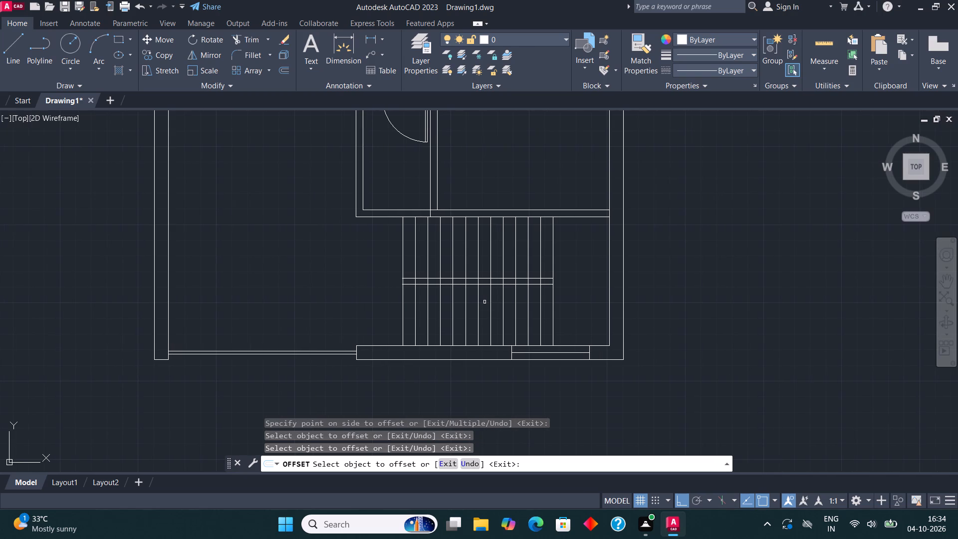
{"action": "key", "text": "Escape"}
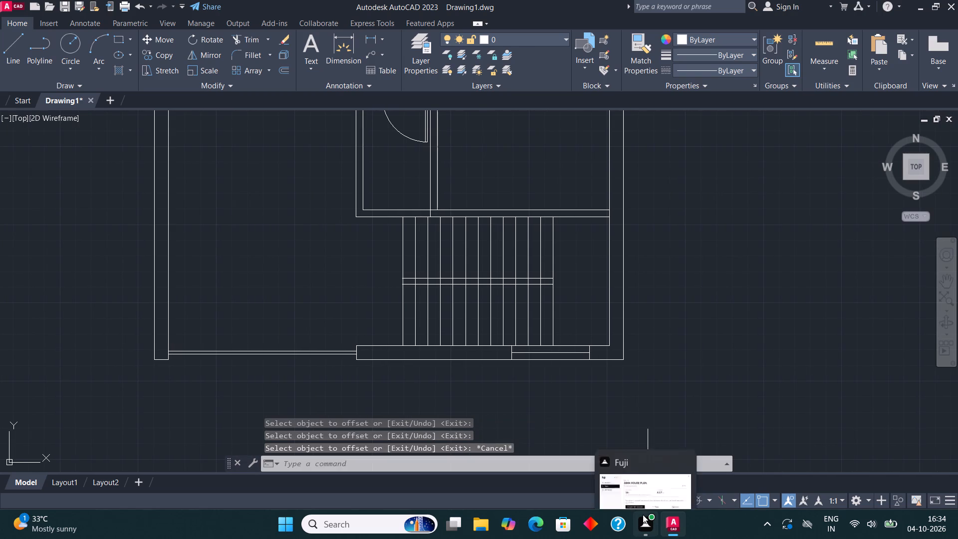
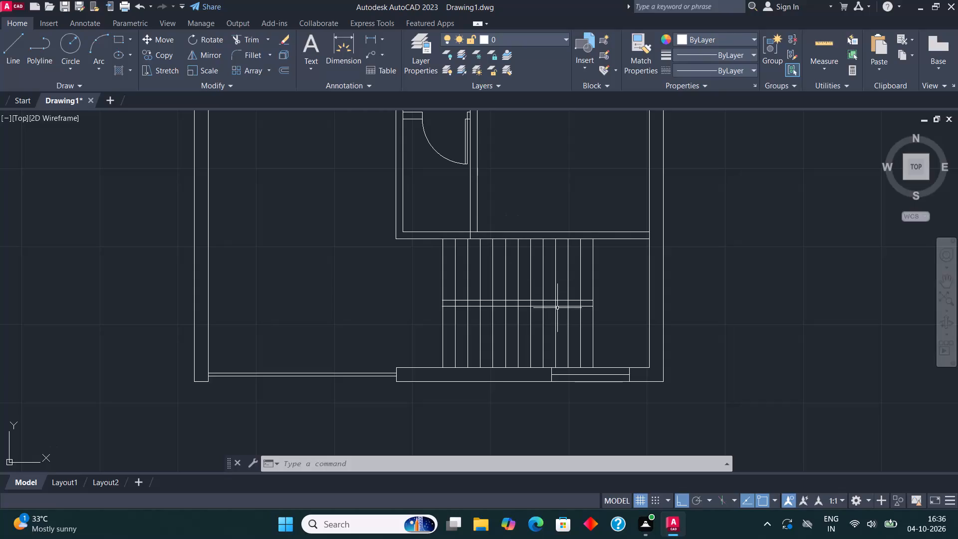
Draw the stair direction line through the upper flight, about 3'-4" down across the landing, and back to mid lower flight.
{"action": "middle_click_drag", "start_coordinate": [641, 339], "coordinate": [628, 337]}
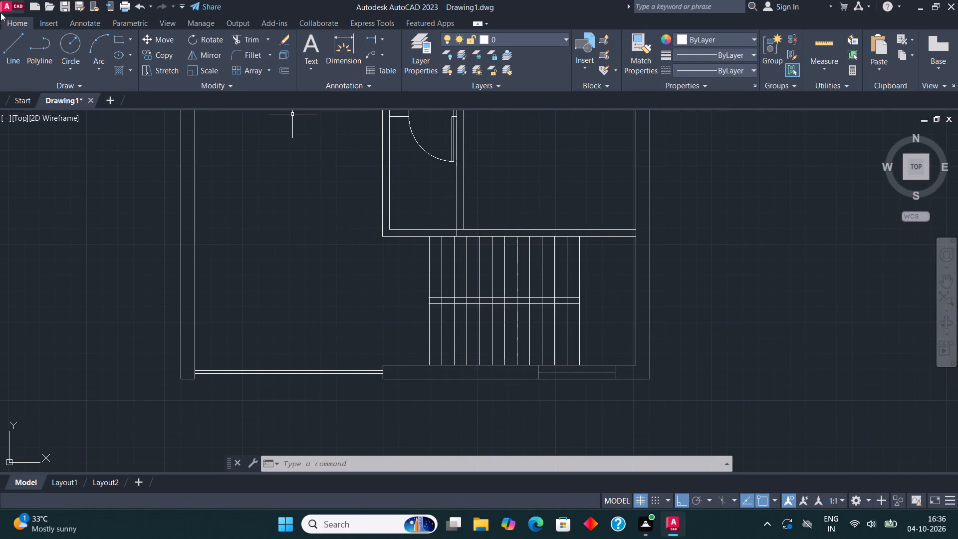
{"action": "left_click", "coordinate": [16, 43]}
{"action": "middle_click_drag", "start_coordinate": [414, 240], "coordinate": [421, 273]}
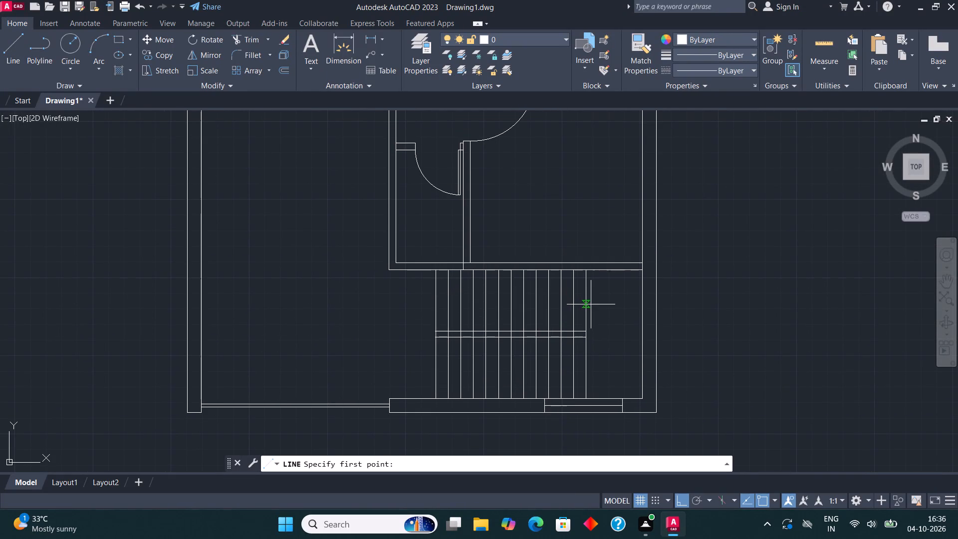
{"action": "left_click", "coordinate": [419, 303]}
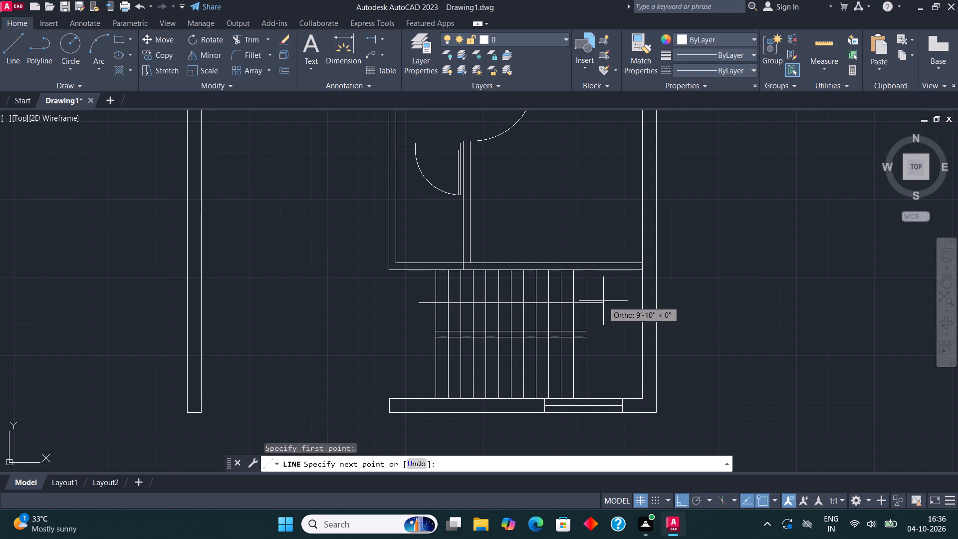
{"action": "left_click", "coordinate": [618, 302]}
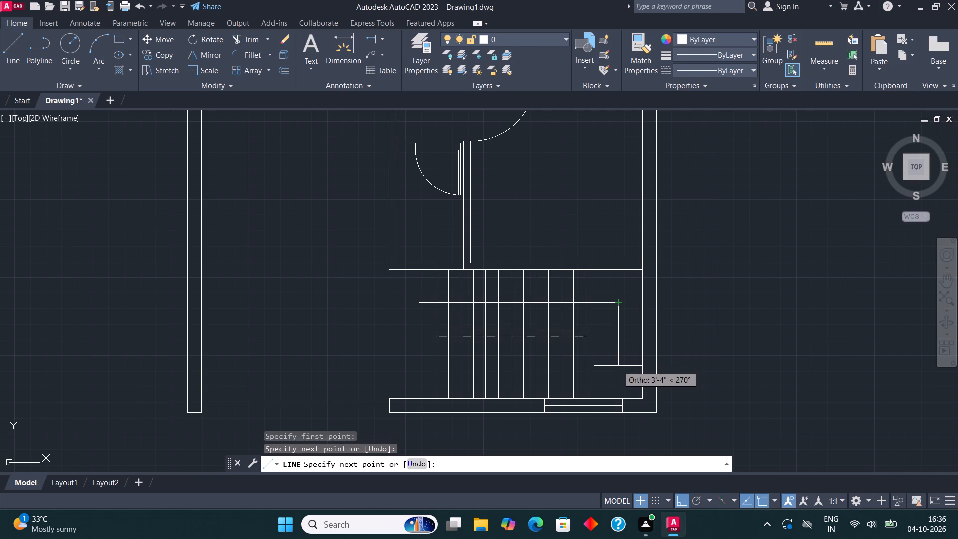
{"action": "left_click", "coordinate": [618, 367]}
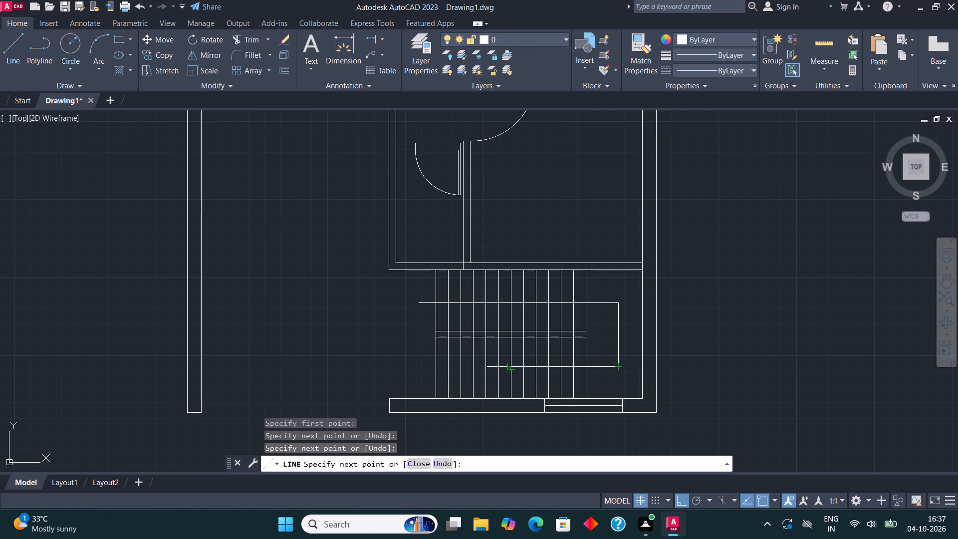
{"action": "left_click", "coordinate": [512, 363]}
{"action": "key", "text": "Escape"}
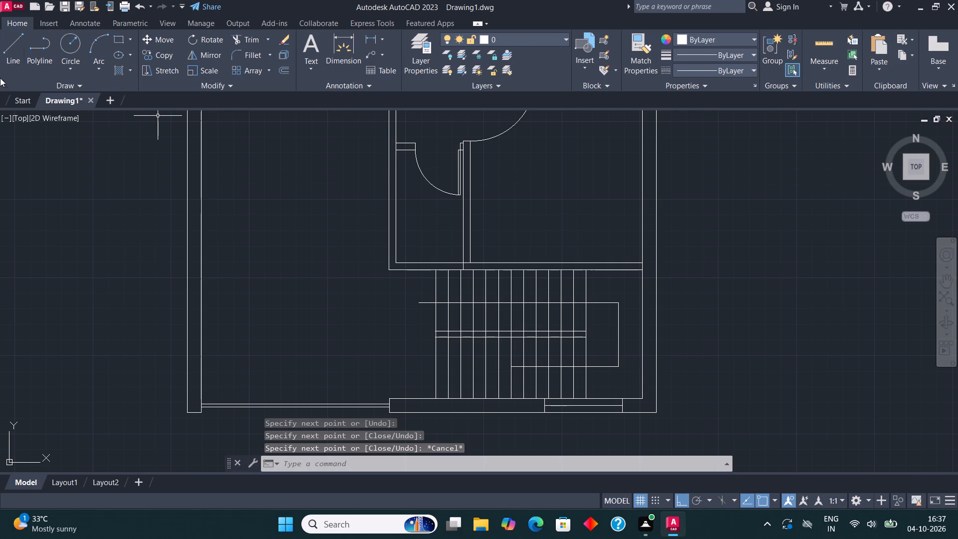
Draw a short diagonal arrowhead line from the direction line's lower end up to the adjacent tread line, with ortho off.
{"action": "left_click", "coordinate": [8, 42]}
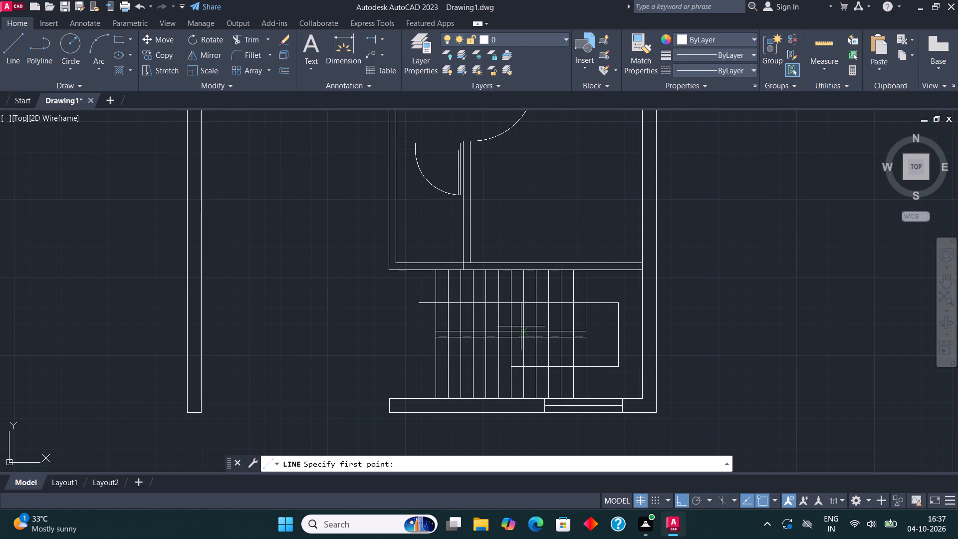
{"action": "scroll", "coordinate": [521, 363], "scroll_direction": "up", "scroll_amount": 2}
{"action": "left_click", "coordinate": [492, 370]}
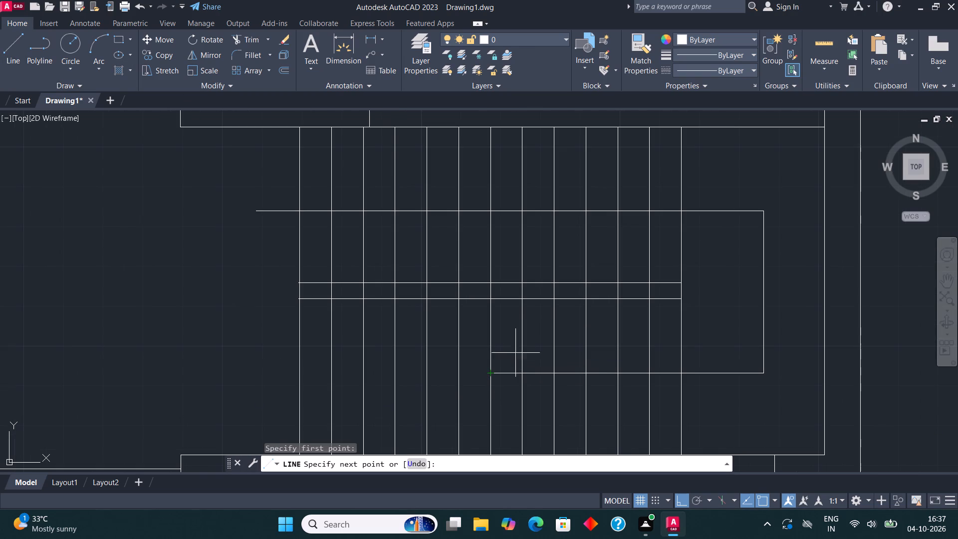
{"action": "key", "text": "F8"}
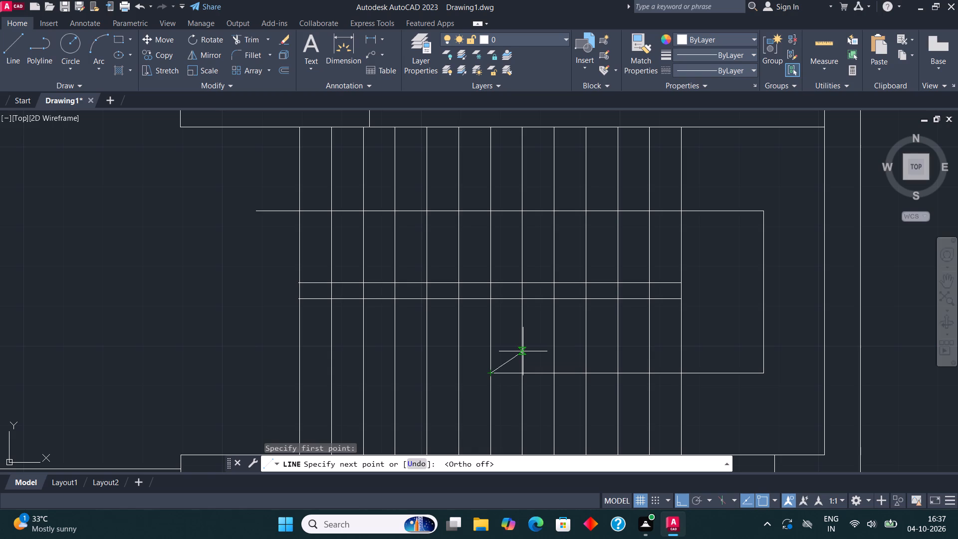
{"action": "left_click", "coordinate": [525, 347]}
{"action": "key", "text": "Escape"}
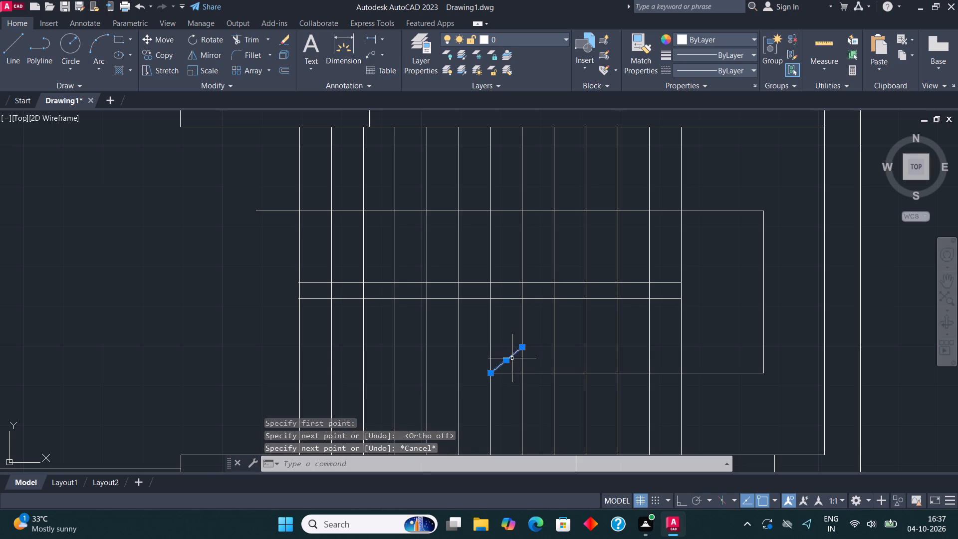
Mirror the diagonal arrowhead line about the horizontal direction line, keeping the source object.
{"action": "left_click", "coordinate": [512, 358]}
{"action": "left_click", "coordinate": [212, 49]}
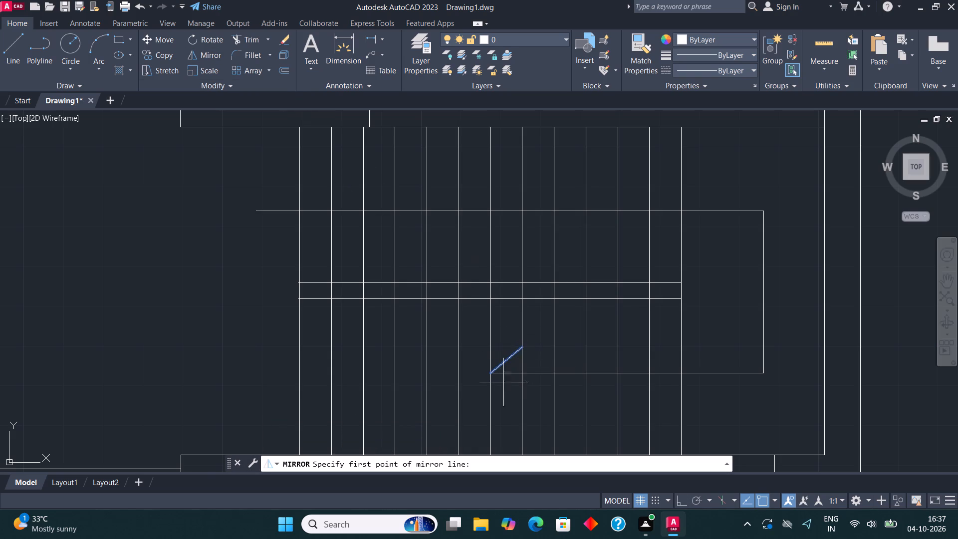
{"action": "left_click", "coordinate": [492, 375]}
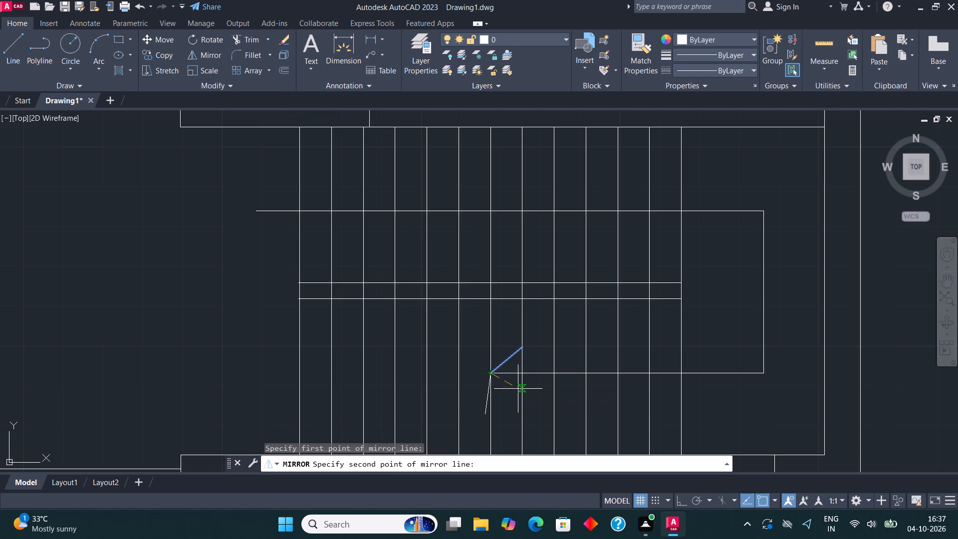
{"action": "key", "text": "F8"}
{"action": "left_click", "coordinate": [533, 391]}
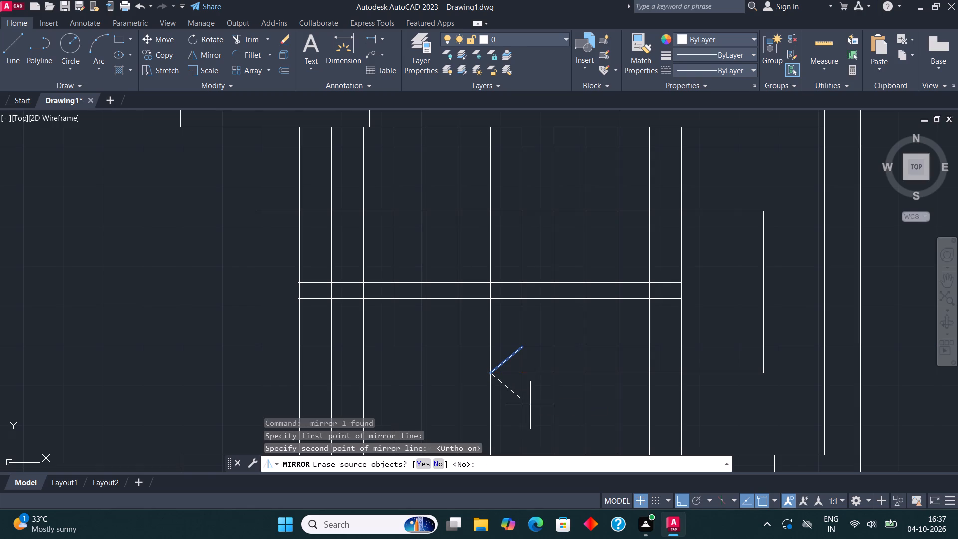
{"action": "left_click", "coordinate": [441, 464]}
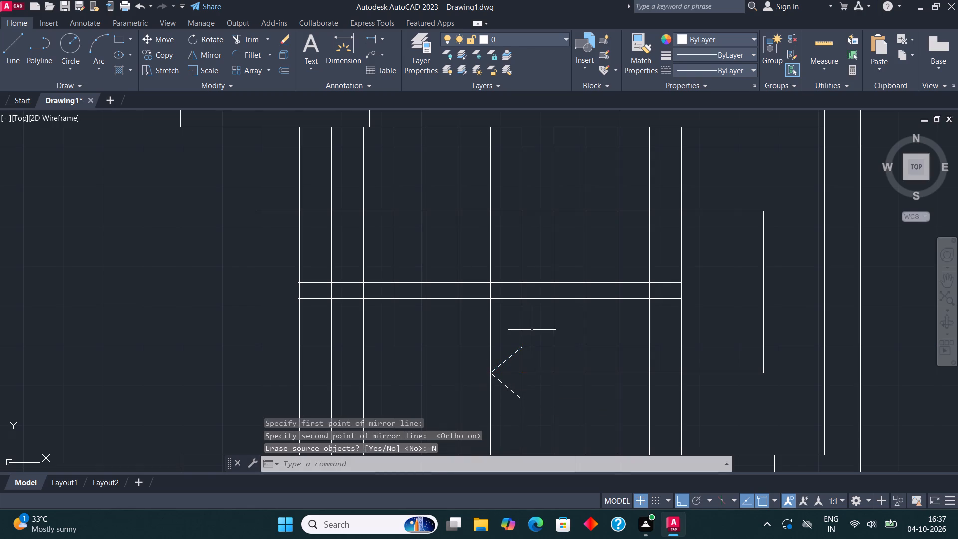
Fill both halves of the stair arrowhead with a SOLID hatch.
{"action": "key", "text": "h"}
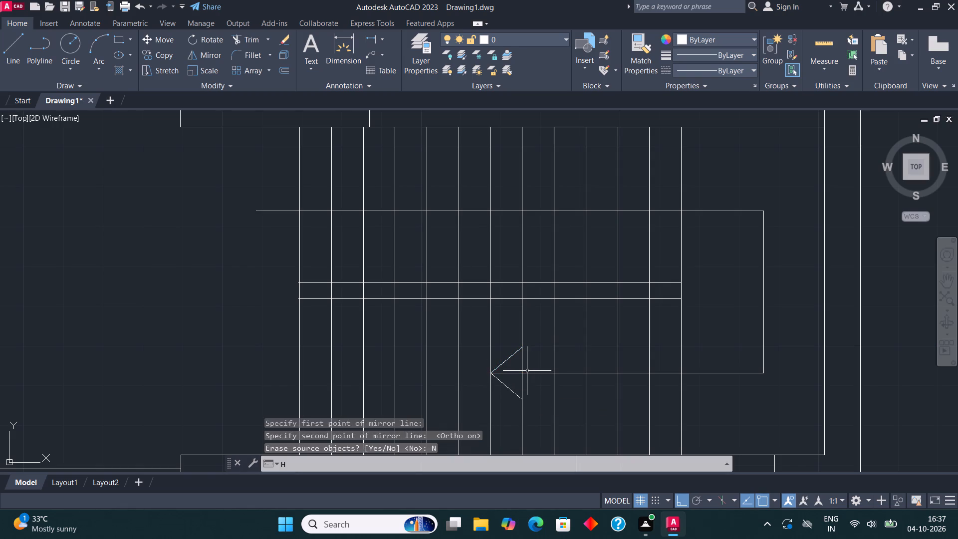
{"action": "key", "text": "Return"}
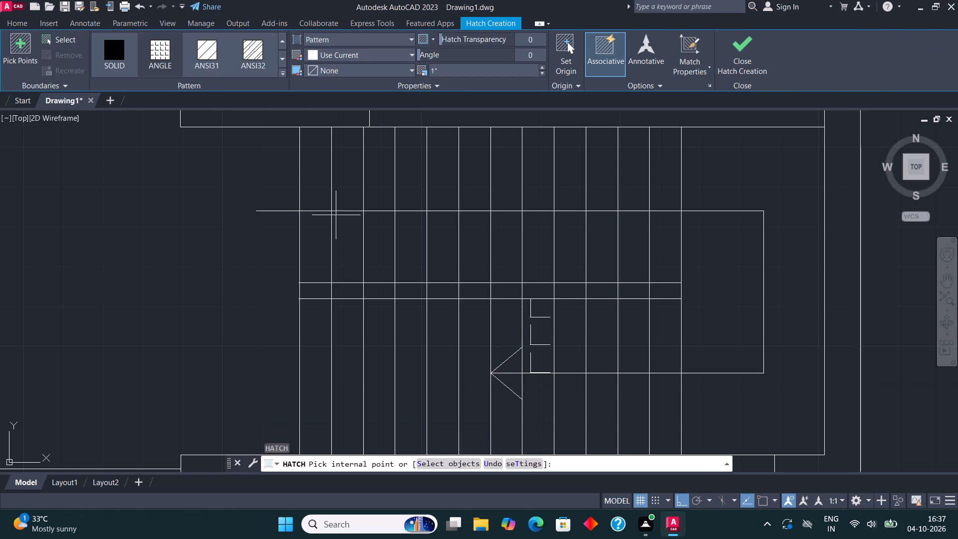
{"action": "left_click", "coordinate": [124, 53]}
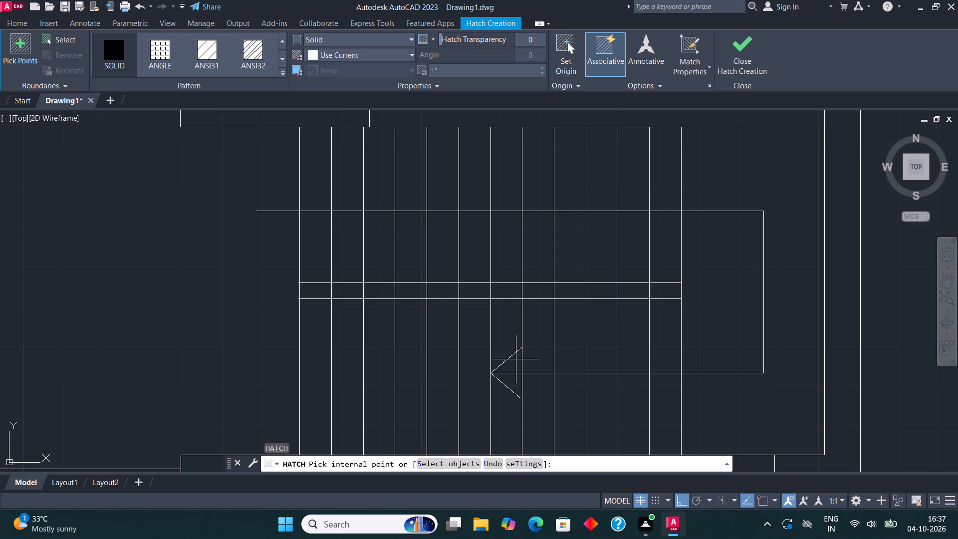
{"action": "left_click", "coordinate": [517, 361]}
{"action": "left_click", "coordinate": [513, 383]}
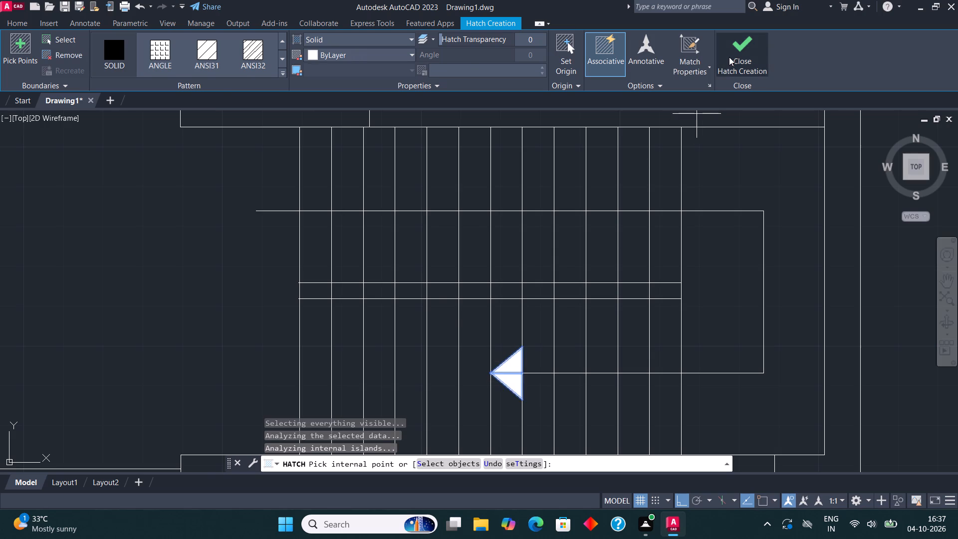
{"action": "left_click", "coordinate": [731, 54]}
Rotate the car block a quarter turn so it stands vertically with its front facing up the plan.
{"action": "scroll", "coordinate": [555, 271], "scroll_direction": "down", "scroll_amount": 3}
{"action": "middle_click_drag", "start_coordinate": [563, 284], "coordinate": [606, 289]}
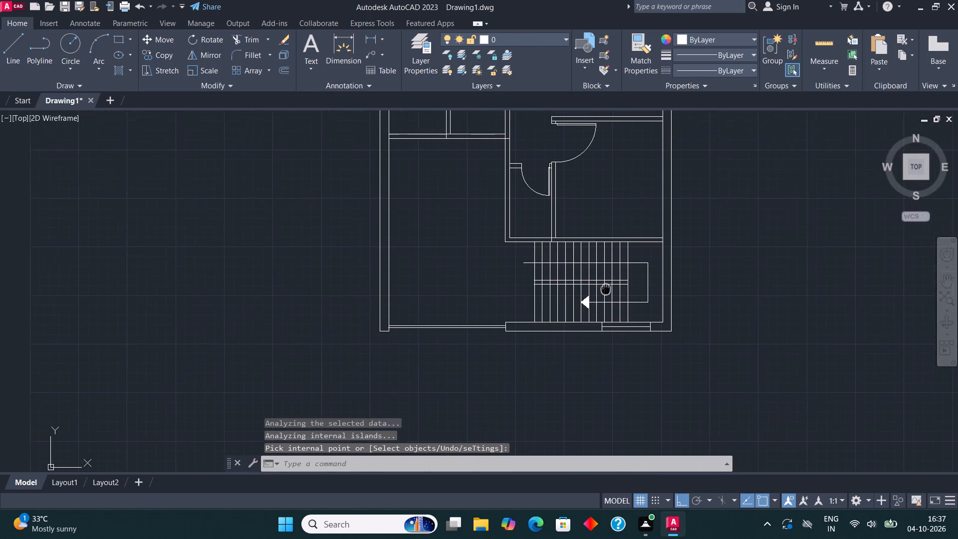
{"action": "middle_click_drag", "start_coordinate": [606, 289], "coordinate": [699, 287]}
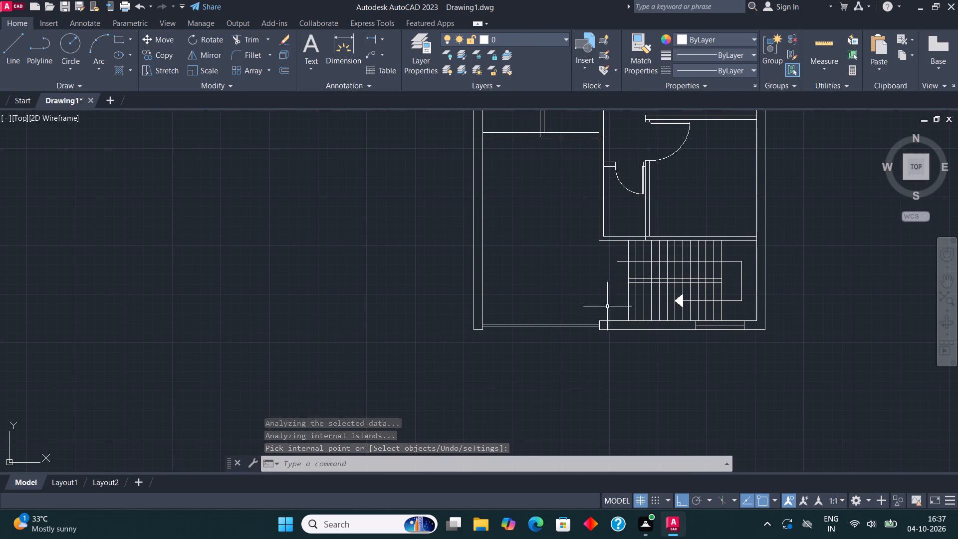
{"action": "middle_click_drag", "start_coordinate": [608, 283], "coordinate": [477, 368]}
{"action": "scroll", "coordinate": [477, 367], "scroll_direction": "down", "scroll_amount": 2}
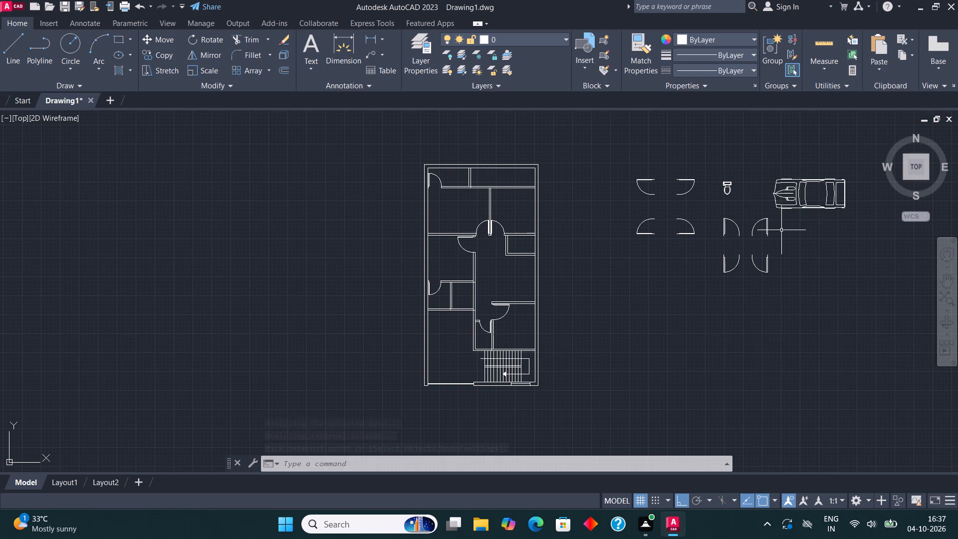
{"action": "left_click", "coordinate": [810, 202]}
{"action": "left_click", "coordinate": [796, 175]}
{"action": "left_click", "coordinate": [213, 38]}
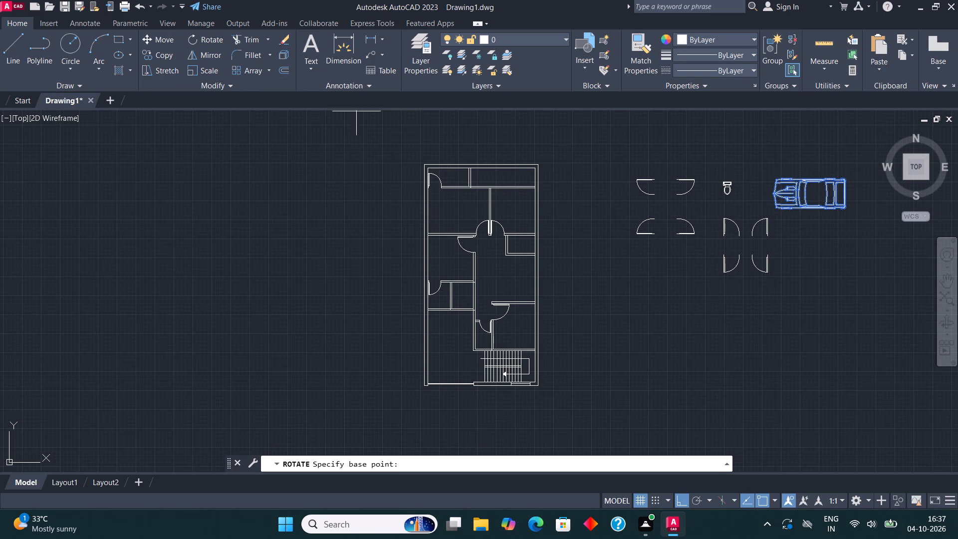
{"action": "left_click", "coordinate": [820, 216]}
{"action": "left_click", "coordinate": [821, 272]}
Move the rotated car block into the parking area beside the staircase, just inside the front opening.
{"action": "left_click_drag", "start_coordinate": [853, 252], "coordinate": [837, 234]}
{"action": "left_click", "coordinate": [799, 194]}
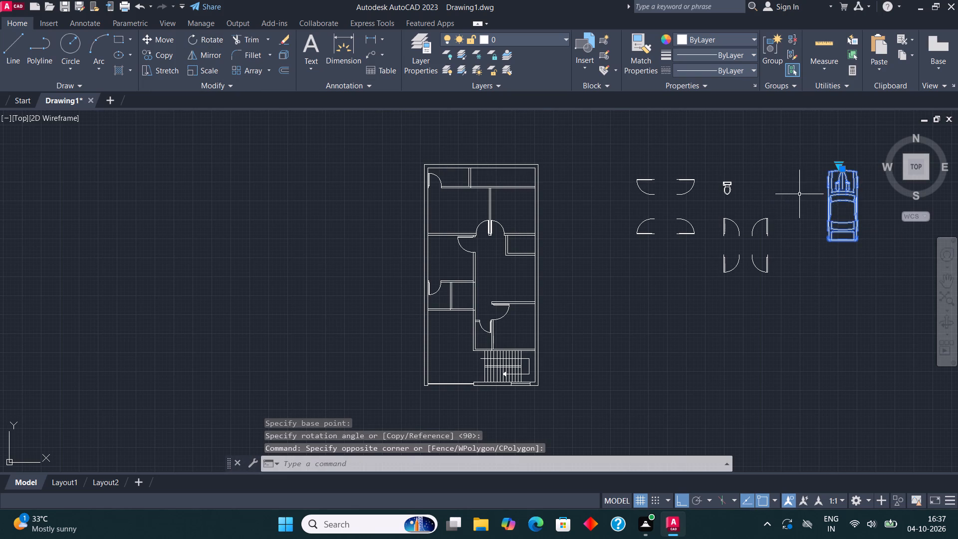
{"action": "left_click", "coordinate": [159, 41]}
{"action": "left_click", "coordinate": [834, 235]}
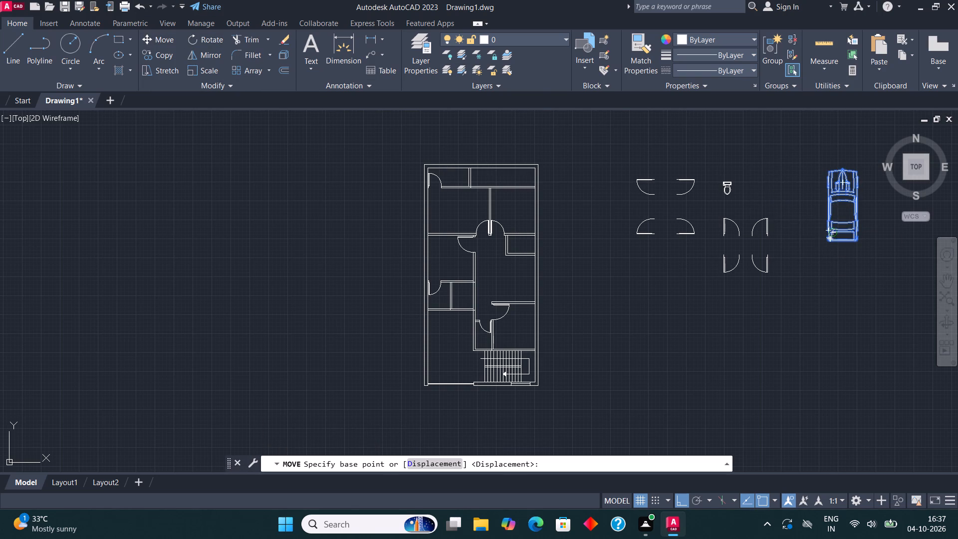
{"action": "scroll", "coordinate": [701, 333], "scroll_direction": "down", "scroll_amount": 2}
{"action": "key", "text": "F8"}
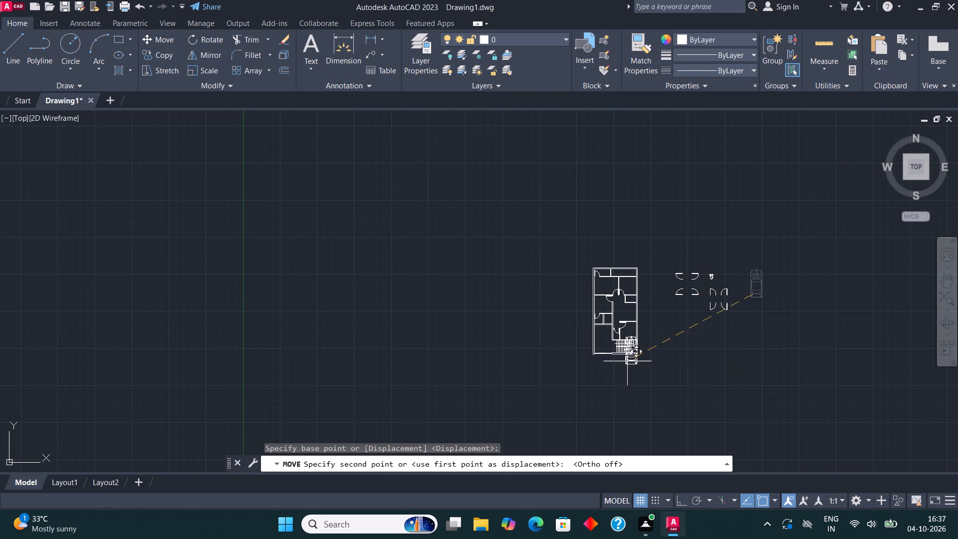
{"action": "scroll", "coordinate": [611, 355], "scroll_direction": "up", "scroll_amount": 3}
{"action": "middle_click_drag", "start_coordinate": [615, 333], "coordinate": [613, 354]}
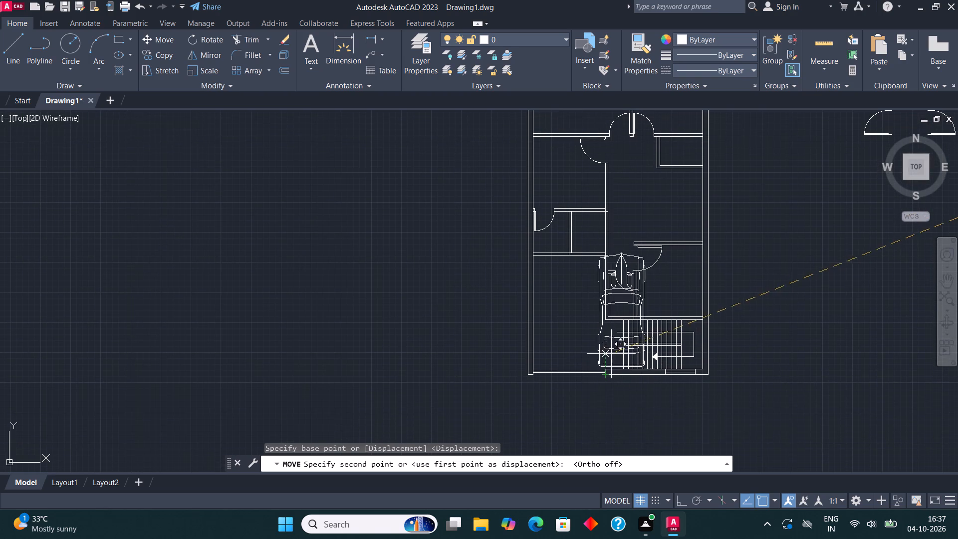
{"action": "scroll", "coordinate": [562, 356], "scroll_direction": "up", "scroll_amount": 2}
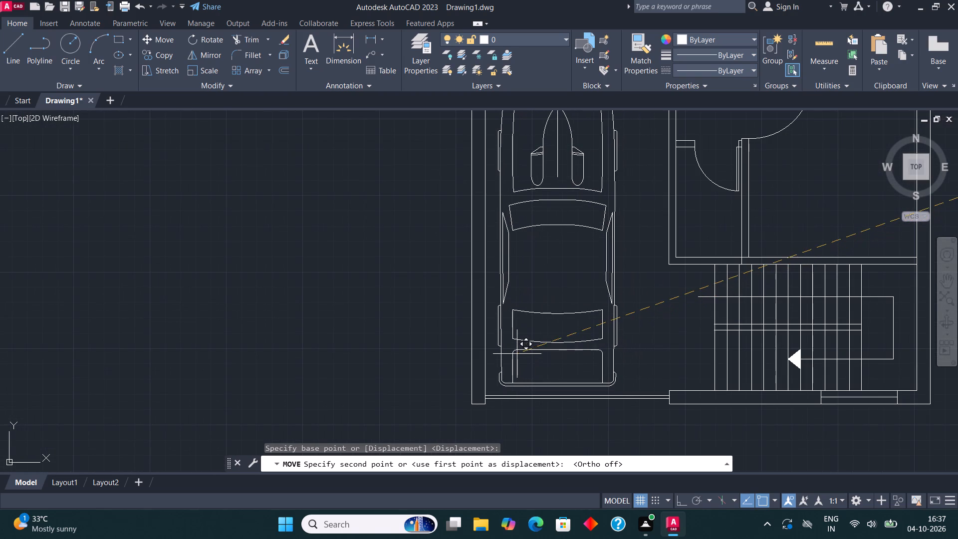
{"action": "left_click", "coordinate": [517, 354]}
{"action": "middle_click_drag", "start_coordinate": [535, 381], "coordinate": [544, 408]}
{"action": "key", "text": "Escape"}
Scale the car block down slightly about a point near its rear window so it fits inside the parking area.
{"action": "left_click", "coordinate": [606, 361]}
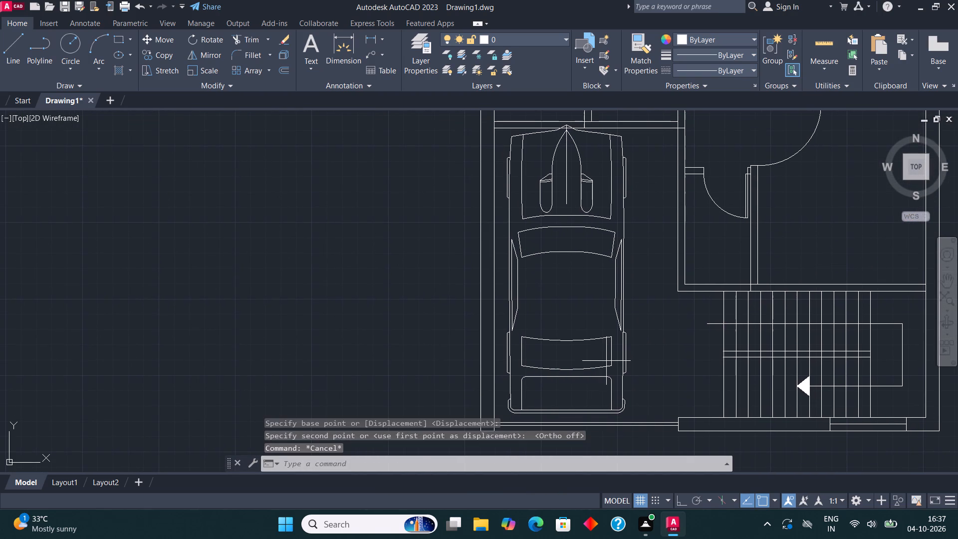
{"action": "left_click", "coordinate": [589, 341]}
{"action": "left_click_drag", "start_coordinate": [615, 266], "coordinate": [612, 261]}
{"action": "left_click", "coordinate": [587, 226]}
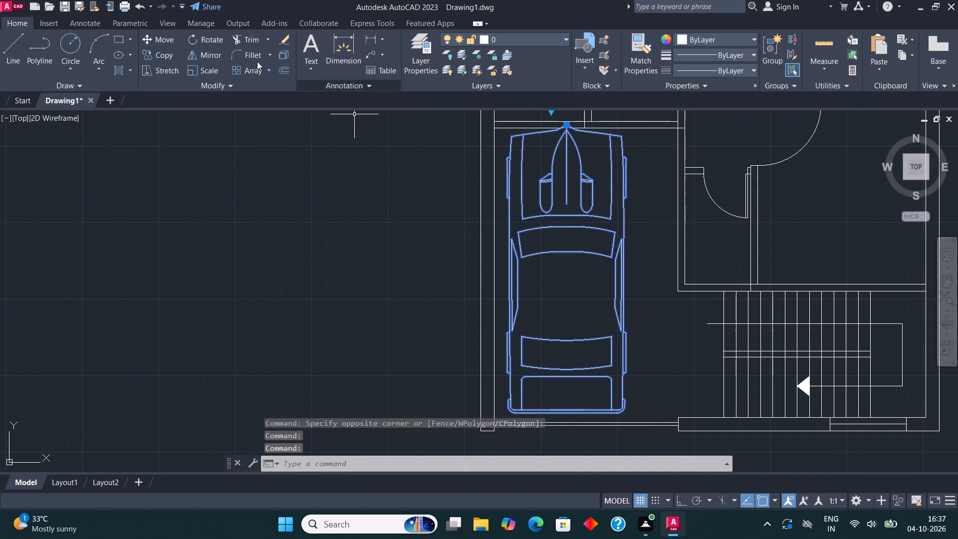
{"action": "left_click", "coordinate": [209, 66]}
{"action": "left_click", "coordinate": [565, 343]}
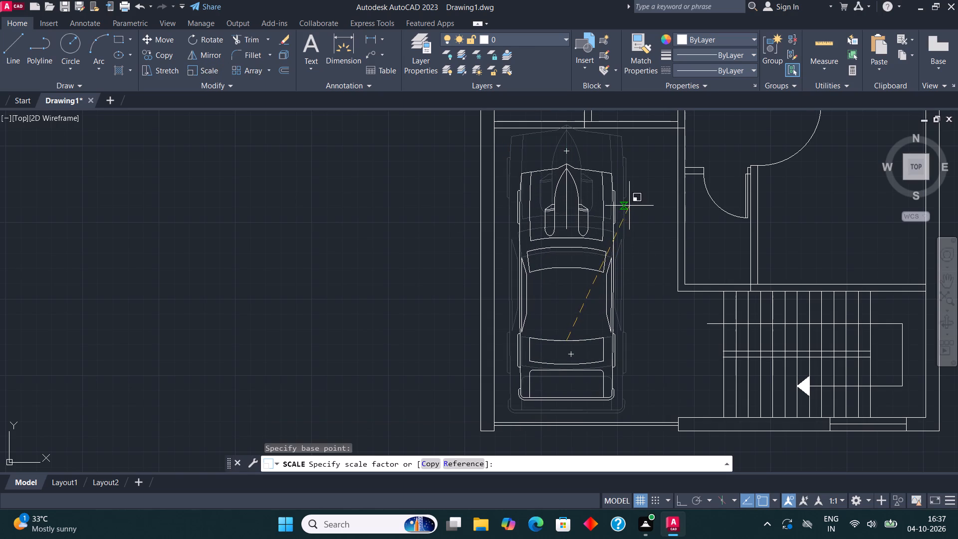
{"action": "left_click", "coordinate": [629, 204]}
{"action": "left_click", "coordinate": [615, 286]}
{"action": "scroll", "coordinate": [444, 286], "scroll_direction": "down", "scroll_amount": 3}
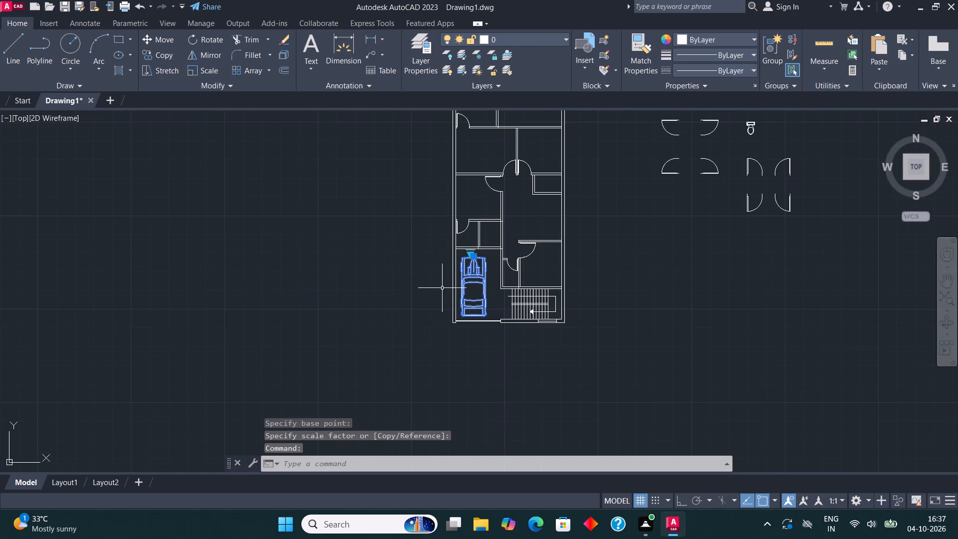
{"action": "key", "text": "Escape"}
Draw a horizontal line across the toilet above the parking area, from the outer wall to the partition, just below the door swing.
{"action": "middle_click_drag", "start_coordinate": [457, 295], "coordinate": [473, 347]}
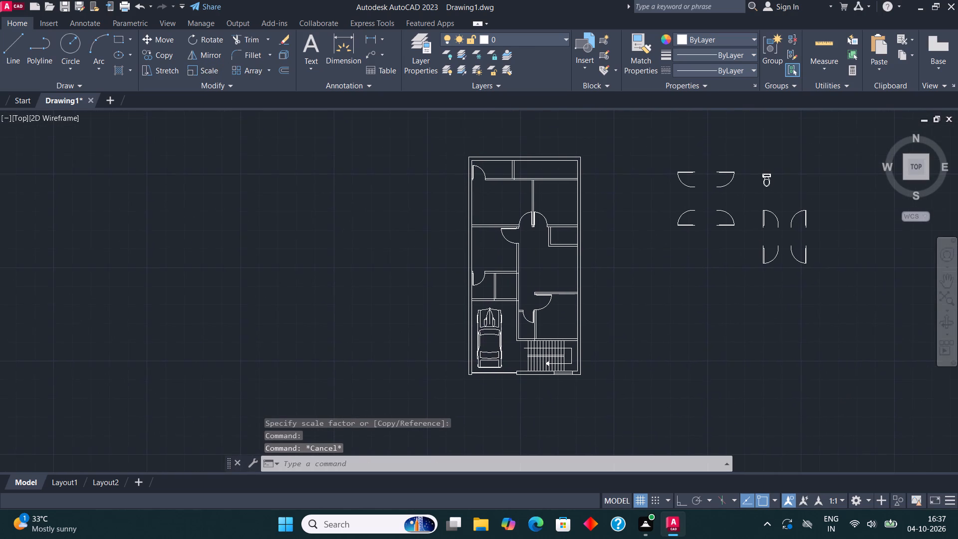
{"action": "middle_click_drag", "start_coordinate": [523, 355], "coordinate": [532, 362]}
{"action": "scroll", "coordinate": [479, 295], "scroll_direction": "up", "scroll_amount": 3}
{"action": "middle_click_drag", "start_coordinate": [568, 322], "coordinate": [570, 328]}
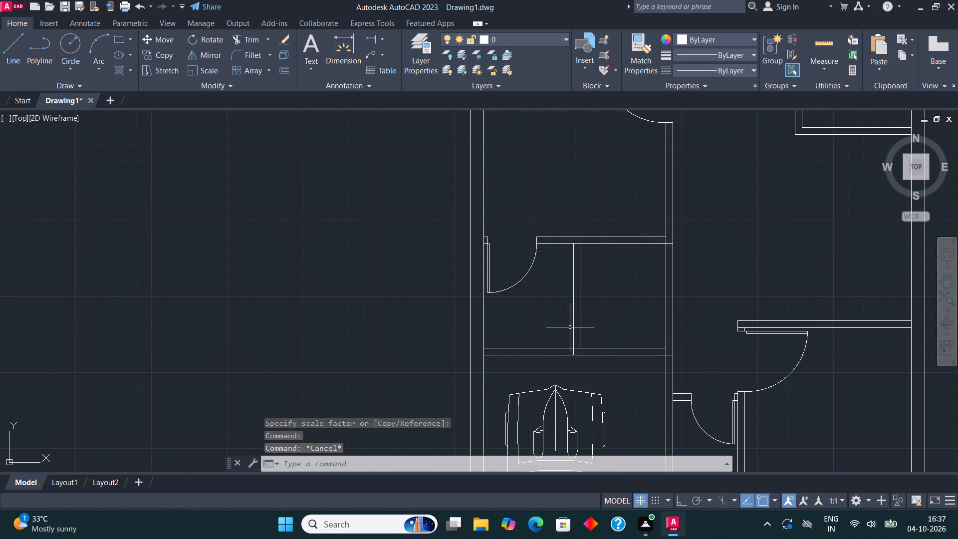
{"action": "scroll", "coordinate": [569, 325], "scroll_direction": "up", "scroll_amount": 2}
{"action": "left_click", "coordinate": [8, 36]}
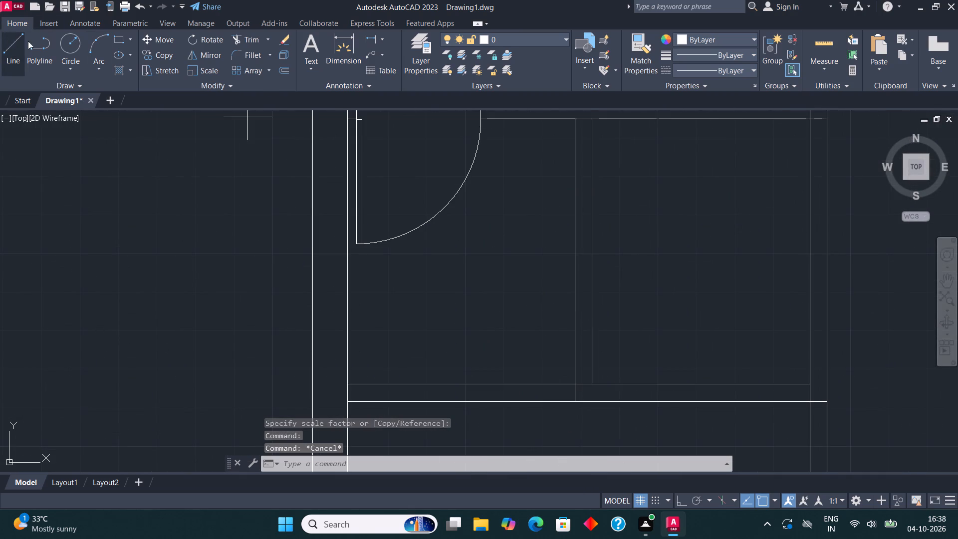
{"action": "left_click", "coordinate": [346, 255]}
{"action": "left_click", "coordinate": [573, 255]}
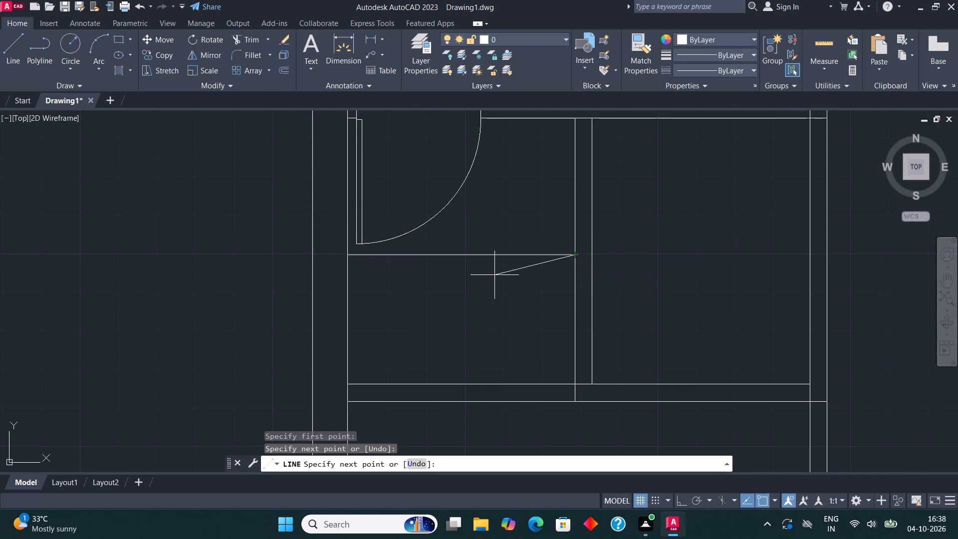
{"action": "key", "text": "Escape"}
Draw a small upright rectangle in the middle of the toilet's lower section as the body of a squat pan.
{"action": "middle_click_drag", "start_coordinate": [524, 285], "coordinate": [528, 255]}
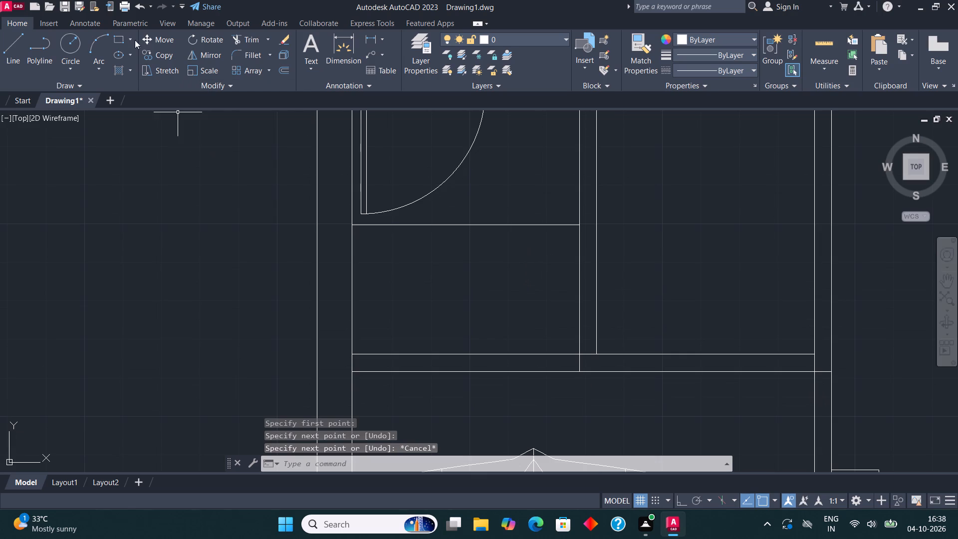
{"action": "left_click", "coordinate": [118, 35]}
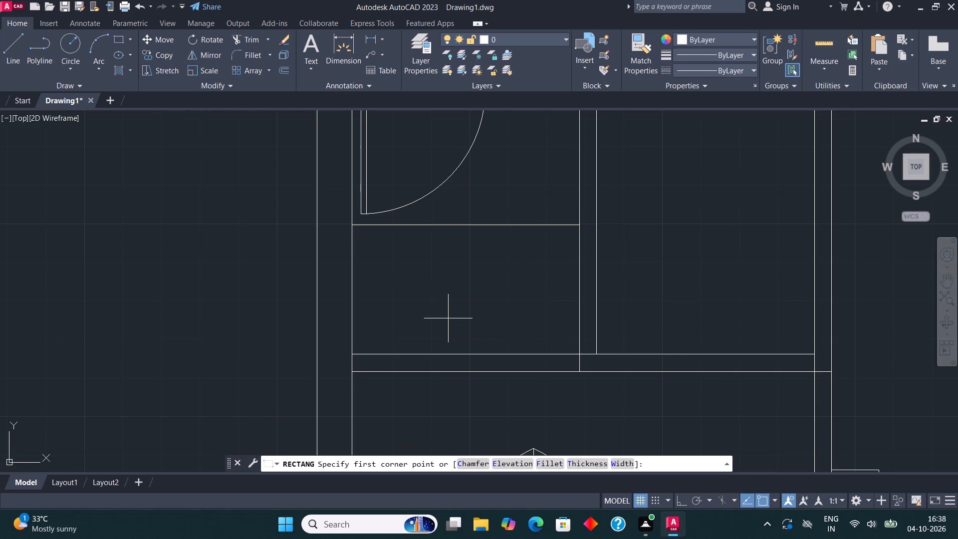
{"action": "left_click", "coordinate": [445, 322]}
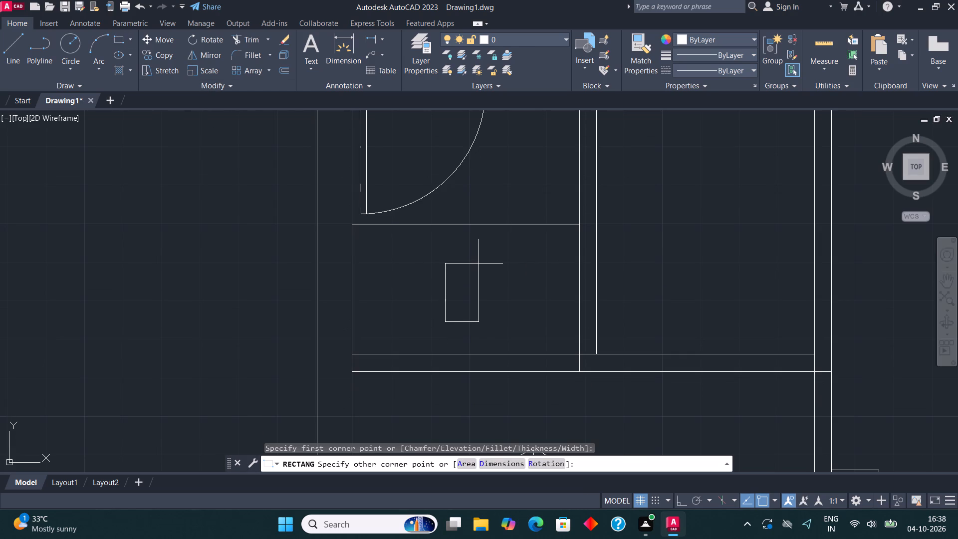
{"action": "left_click", "coordinate": [479, 263]}
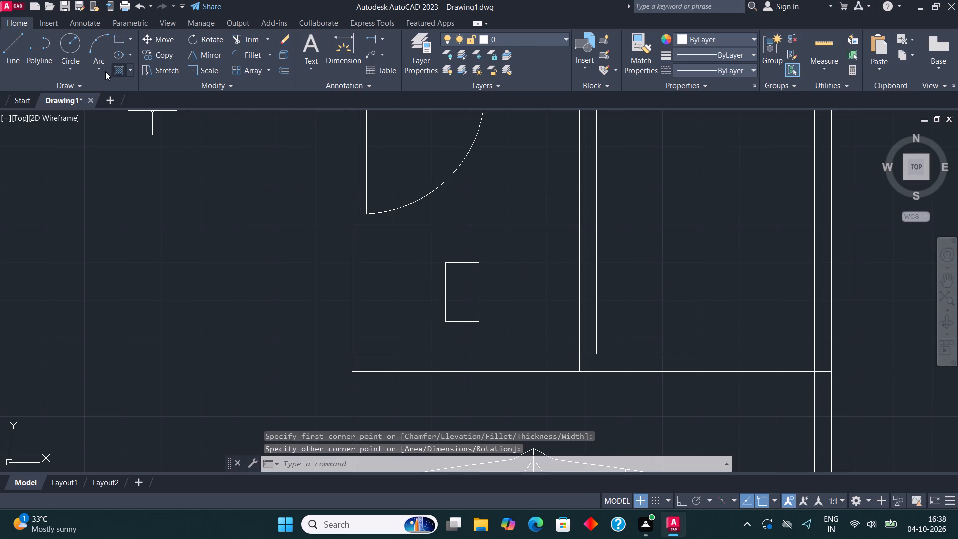
Draw shallow outward-curving arcs across the upper and lower short ends of the pan rectangle using start, end and direction.
{"action": "left_click", "coordinate": [104, 69]}
{"action": "left_click", "coordinate": [157, 223]}
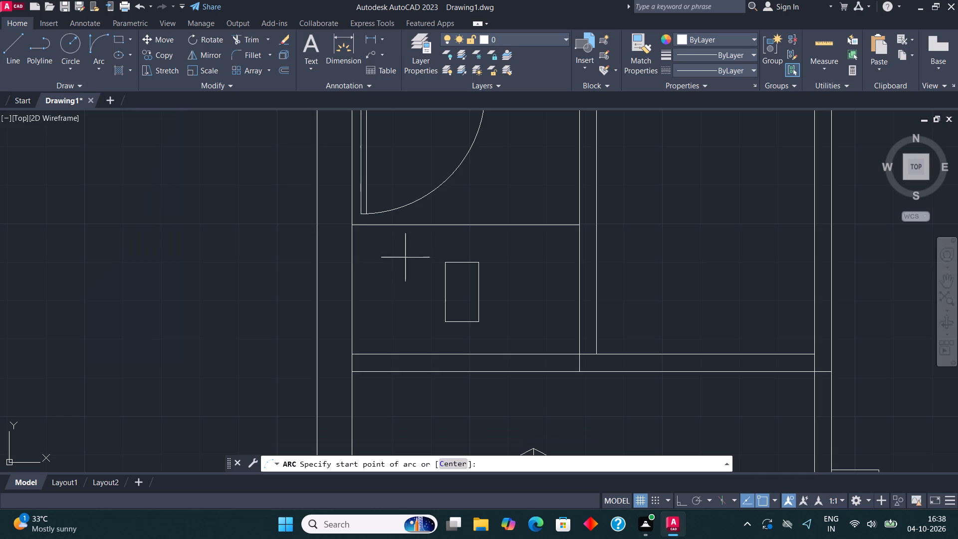
{"action": "left_click", "coordinate": [445, 263]}
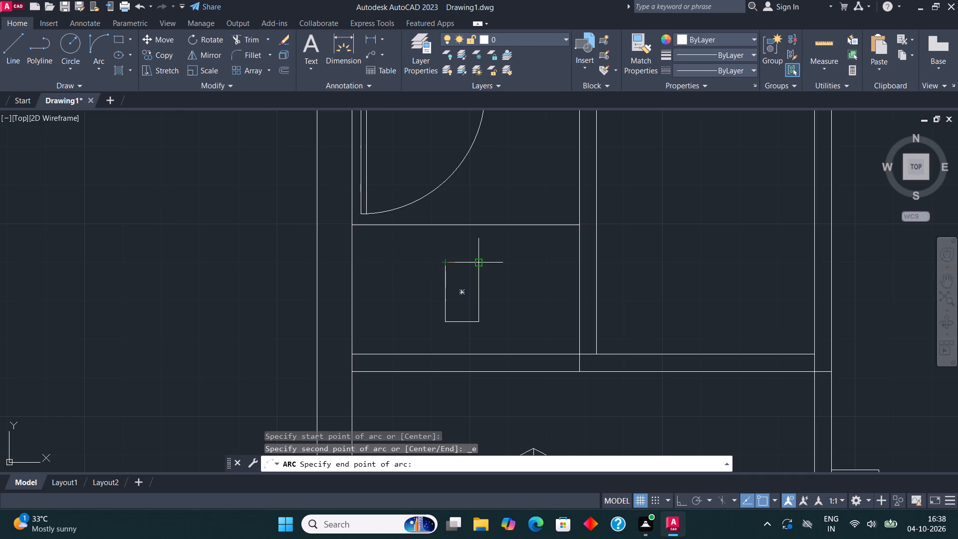
{"action": "left_click", "coordinate": [477, 262]}
{"action": "left_click", "coordinate": [463, 208]}
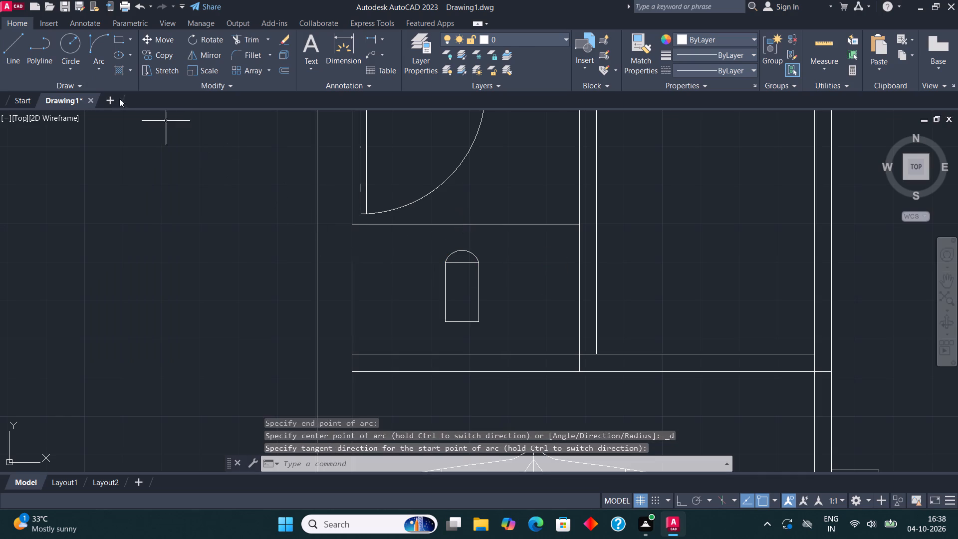
{"action": "left_click", "coordinate": [94, 68]}
{"action": "left_click", "coordinate": [161, 217]}
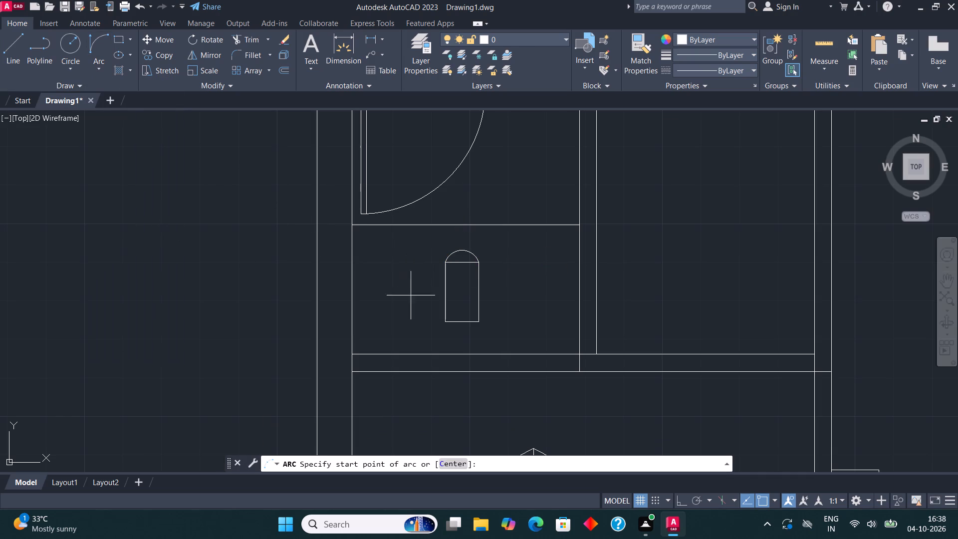
{"action": "scroll", "coordinate": [424, 326], "scroll_direction": "up", "scroll_amount": 1}
{"action": "left_click", "coordinate": [455, 319]}
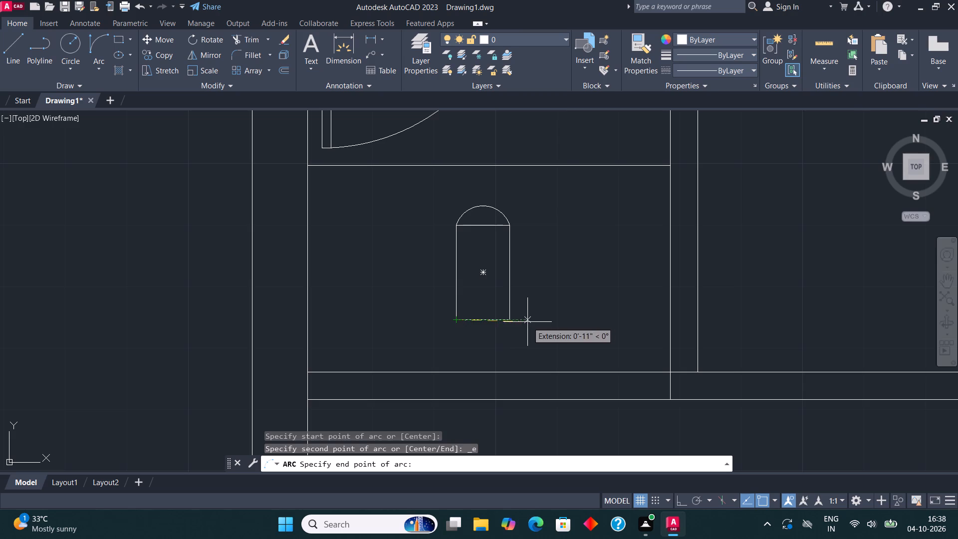
{"action": "left_click", "coordinate": [512, 318]}
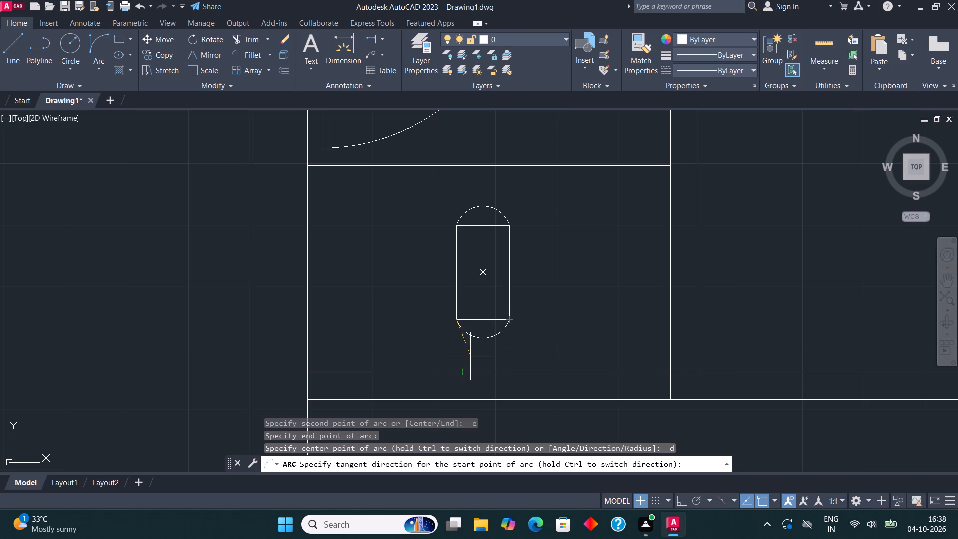
{"action": "left_click", "coordinate": [470, 353]}
Trim away the rectangle's two short edges inside the arcs, leaving one rounded pan outline.
{"action": "scroll", "coordinate": [454, 297], "scroll_direction": "down", "scroll_amount": 1}
{"action": "middle_click_drag", "start_coordinate": [478, 285], "coordinate": [483, 292]}
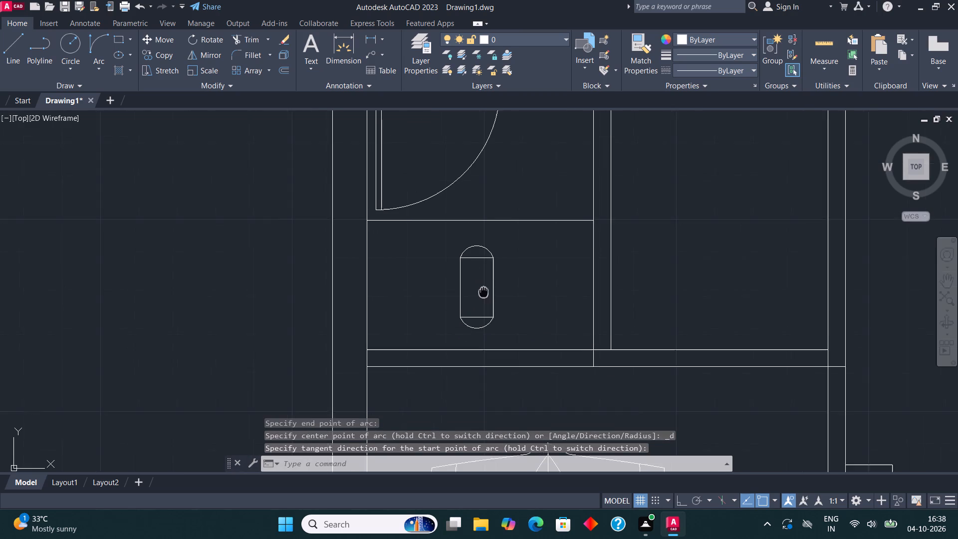
{"action": "middle_click_drag", "start_coordinate": [483, 292], "coordinate": [488, 300]}
{"action": "scroll", "coordinate": [495, 312], "scroll_direction": "up", "scroll_amount": 1}
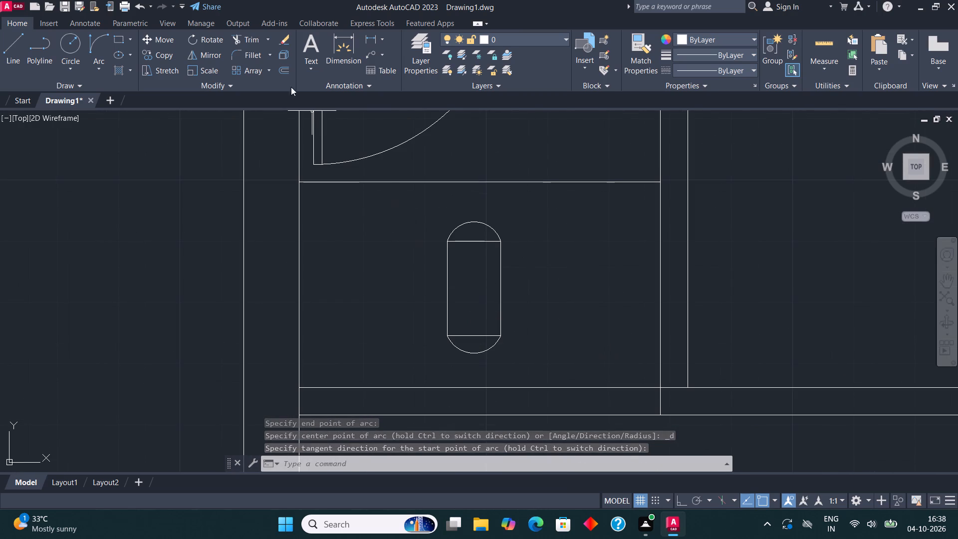
{"action": "left_click", "coordinate": [233, 36]}
{"action": "left_click", "coordinate": [478, 346]}
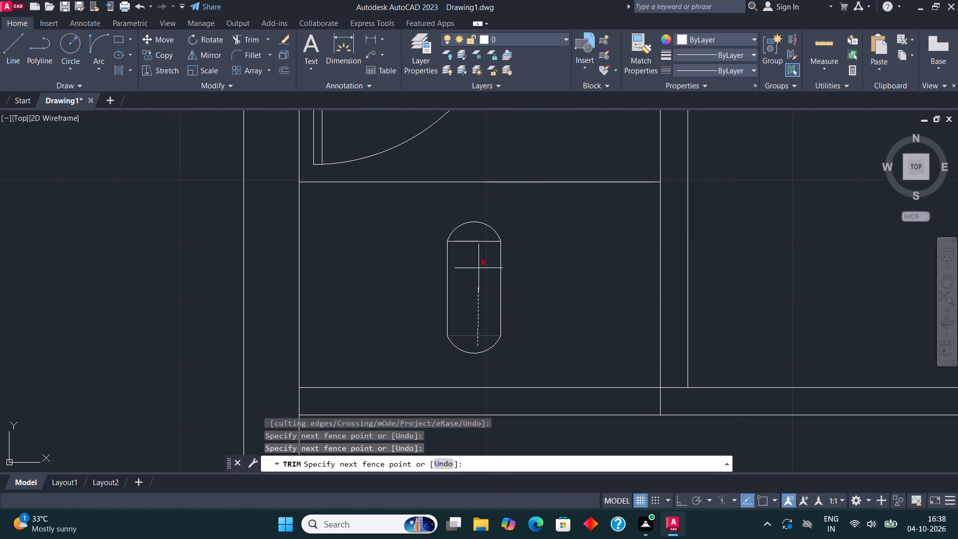
{"action": "left_click", "coordinate": [473, 241]}
{"action": "key", "text": "Escape"}
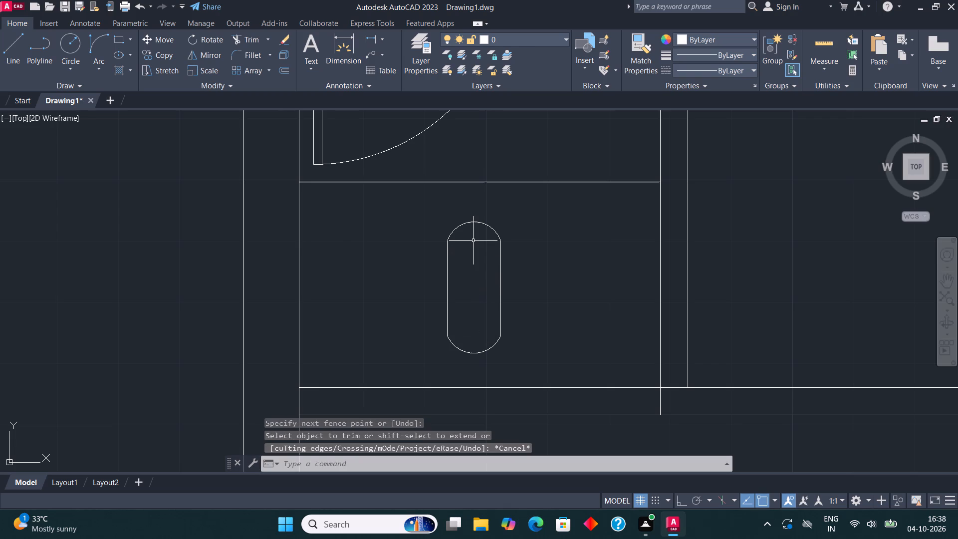
Add narrow rectangular footrests along both long sides of the pan, drawing the right one and copying it to the left side.
{"action": "left_click", "coordinate": [116, 40]}
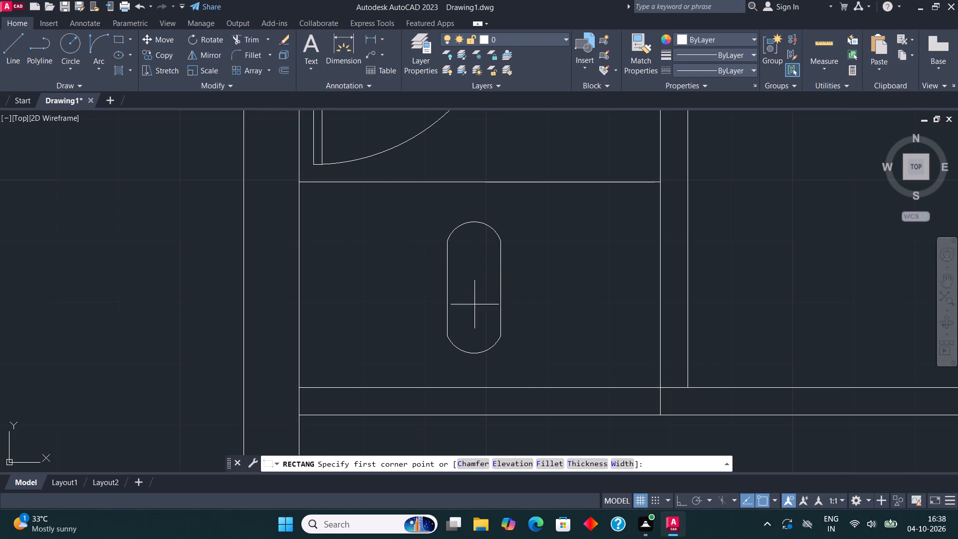
{"action": "left_click", "coordinate": [500, 333]}
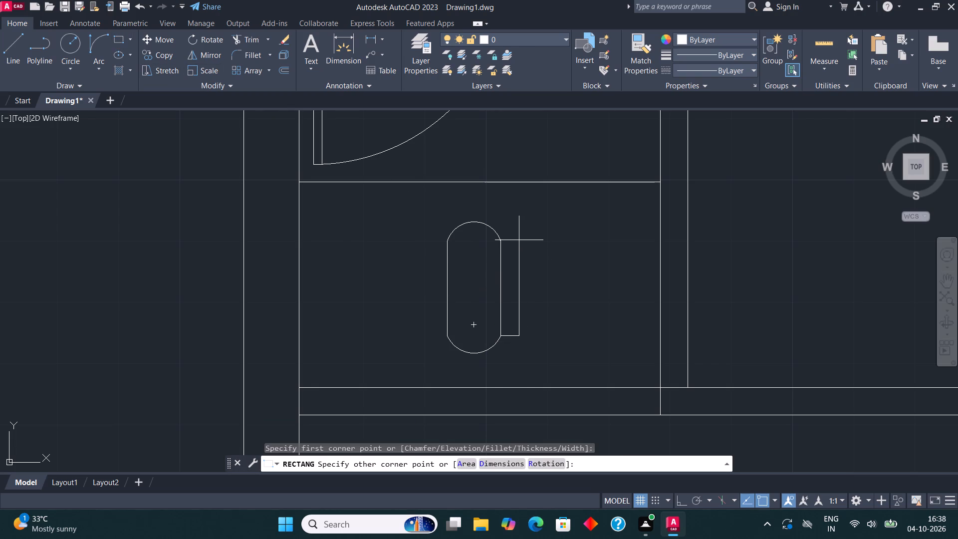
{"action": "left_click", "coordinate": [515, 241]}
{"action": "left_click", "coordinate": [512, 240]}
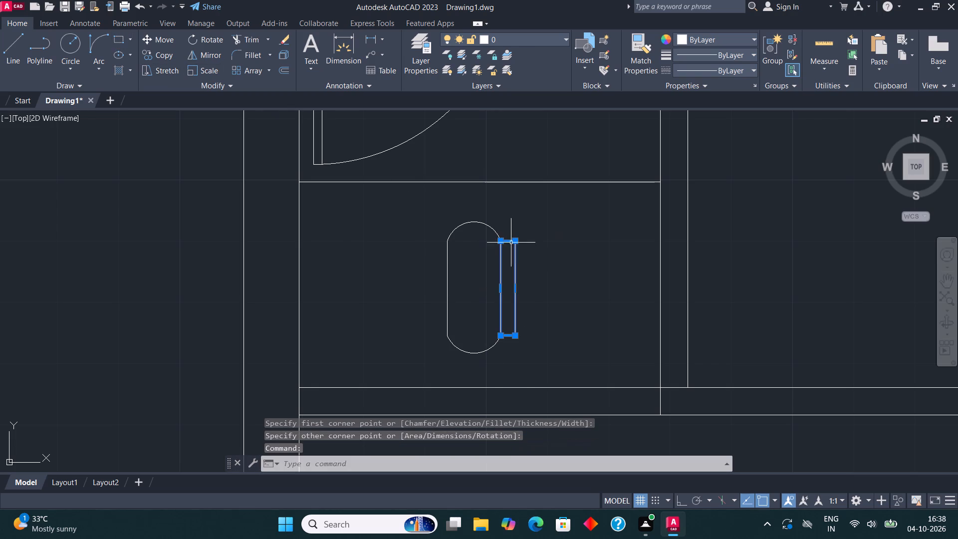
{"action": "left_click", "coordinate": [160, 50]}
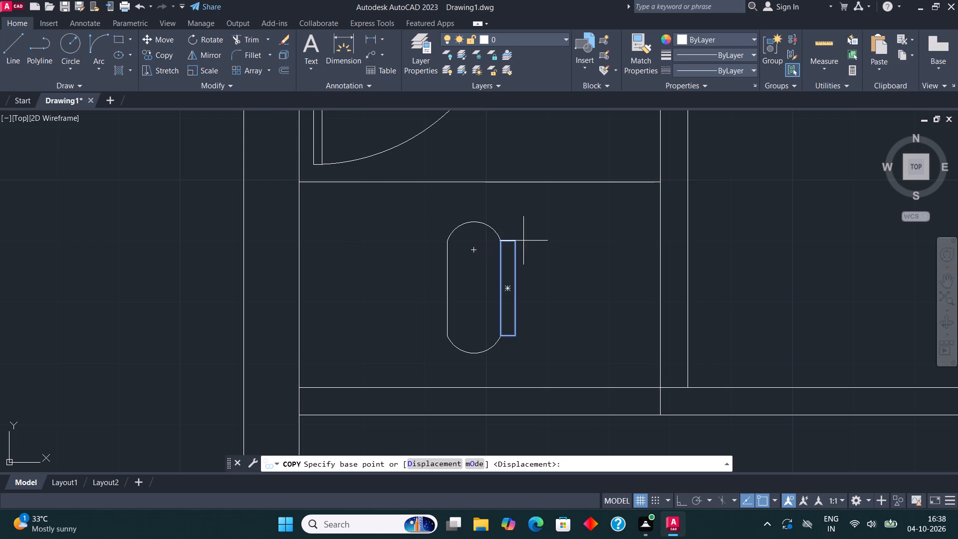
{"action": "left_click", "coordinate": [514, 240]}
{"action": "left_click", "coordinate": [445, 239]}
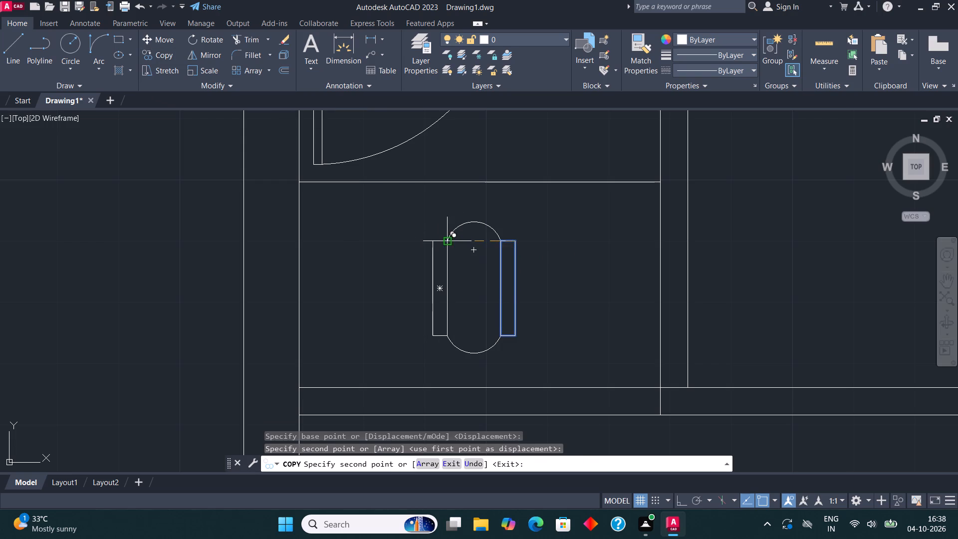
{"action": "scroll", "coordinate": [512, 201], "scroll_direction": "down", "scroll_amount": 2}
{"action": "key", "text": "Escape"}
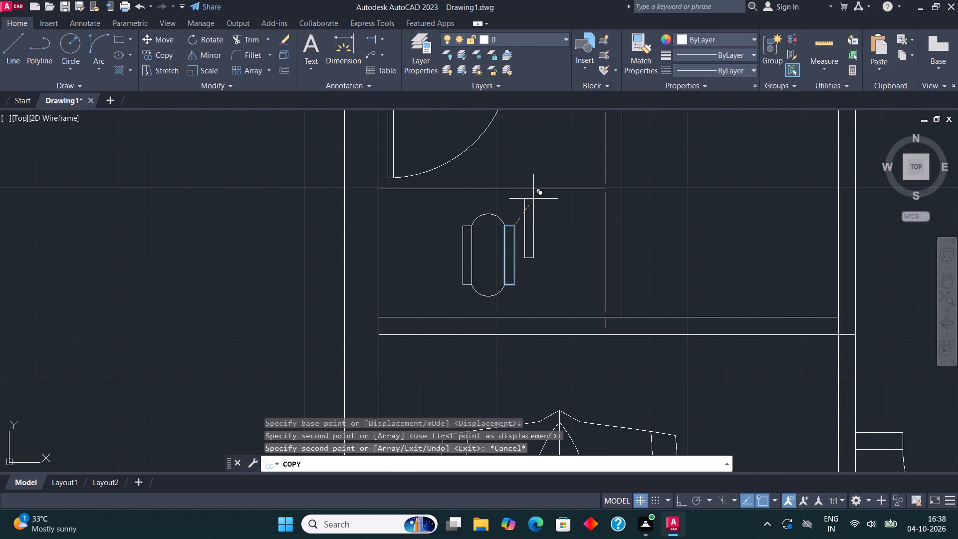
Draw a small circle for the drain hole inside the lower end of the squat pan.
{"action": "left_click", "coordinate": [73, 40]}
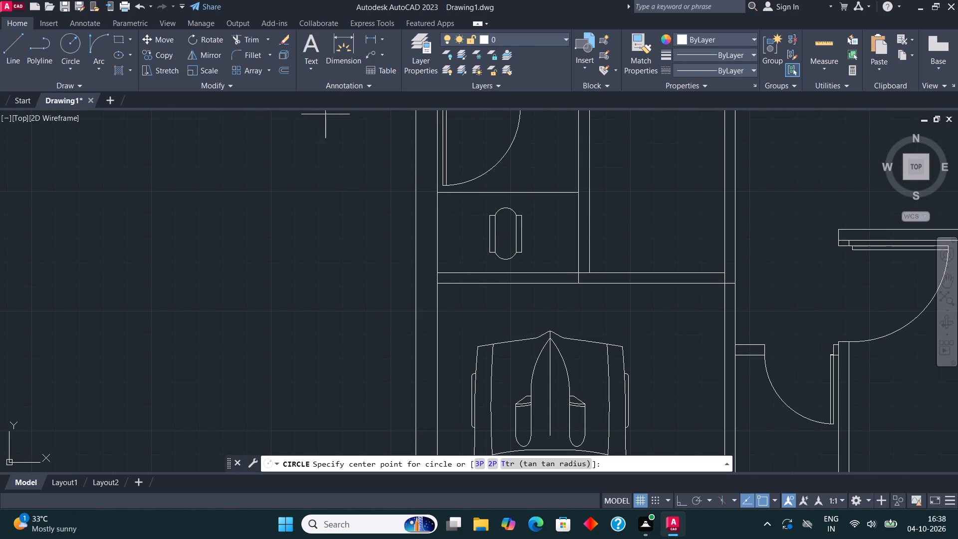
{"action": "scroll", "coordinate": [509, 245], "scroll_direction": "up", "scroll_amount": 3}
{"action": "left_click", "coordinate": [484, 266]}
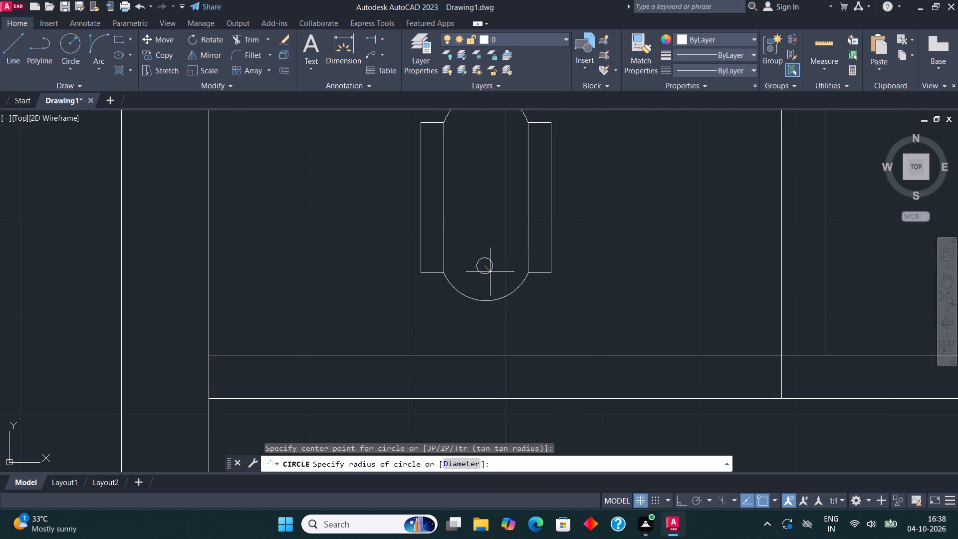
{"action": "left_click", "coordinate": [489, 271]}
Draw a short vertical line continuing the toilet partition's right face down through the thickness of the wall above the parking area.
{"action": "scroll", "coordinate": [508, 272], "scroll_direction": "down", "scroll_amount": 4}
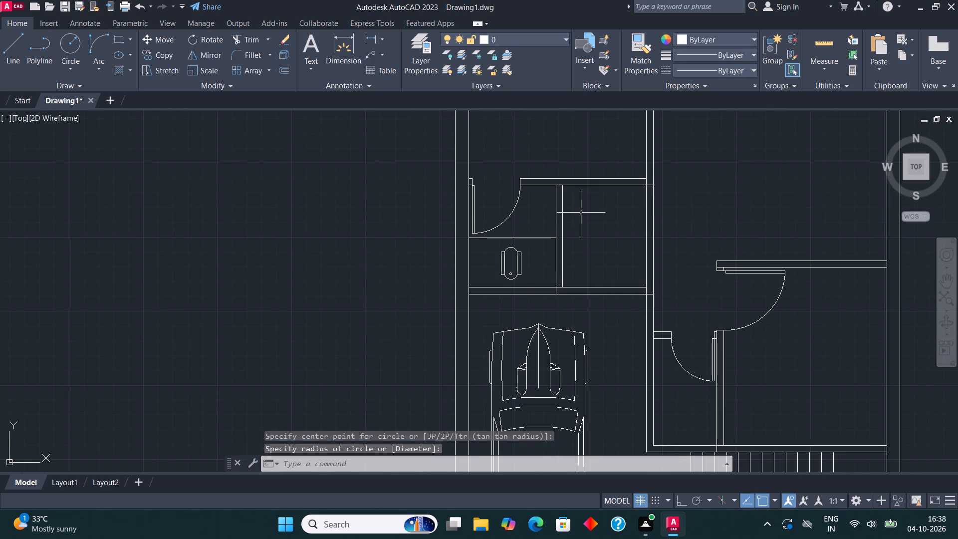
{"action": "middle_click_drag", "start_coordinate": [580, 213], "coordinate": [495, 256]}
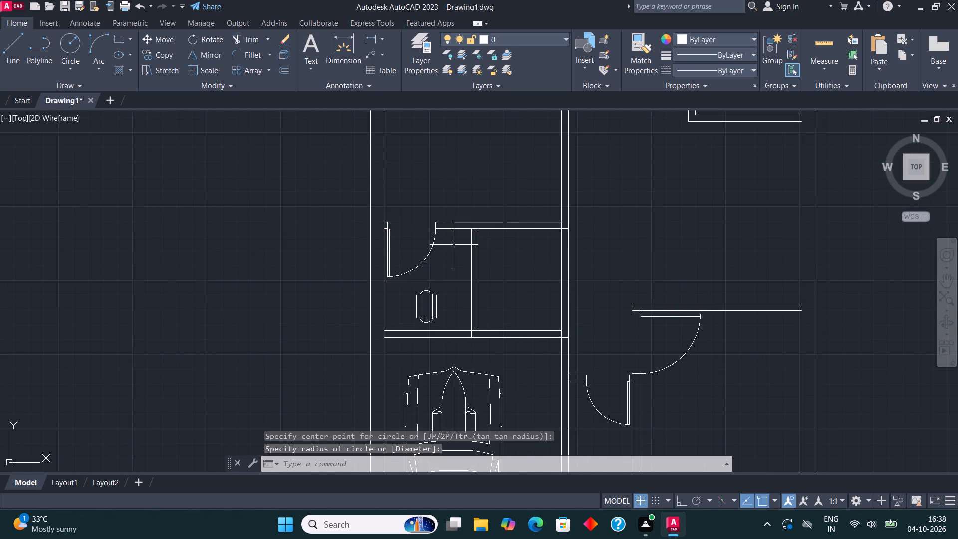
{"action": "scroll", "coordinate": [459, 247], "scroll_direction": "down", "scroll_amount": 1}
{"action": "middle_click_drag", "start_coordinate": [513, 254], "coordinate": [514, 268]}
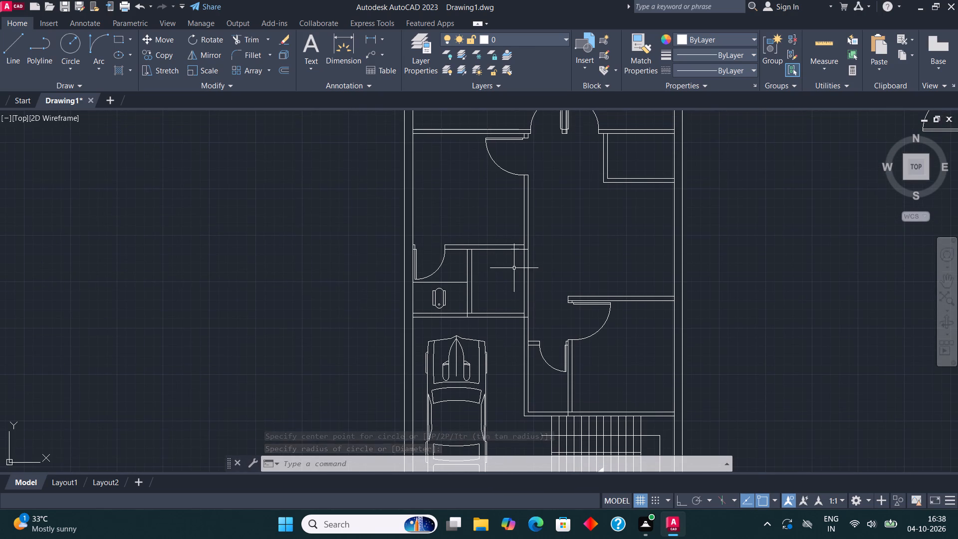
{"action": "scroll", "coordinate": [494, 323], "scroll_direction": "up", "scroll_amount": 2}
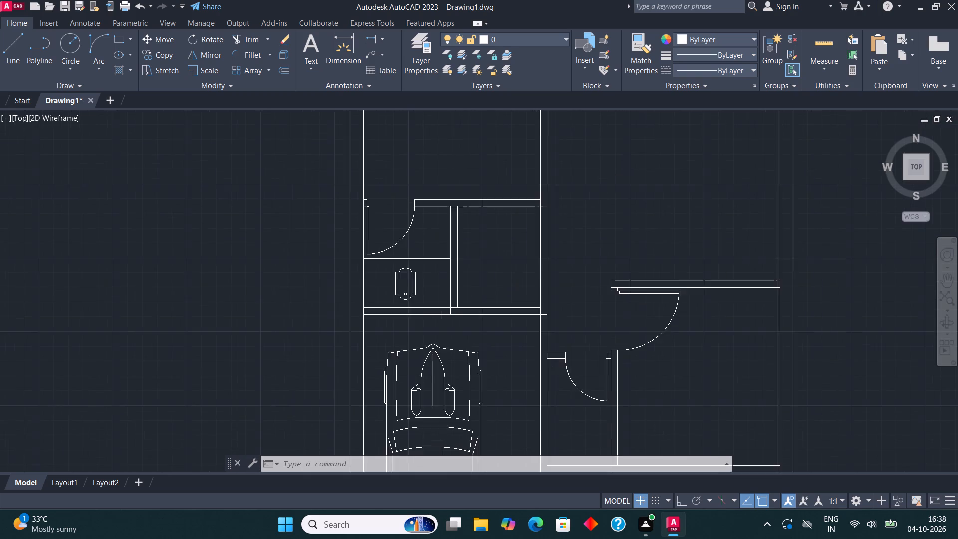
{"action": "scroll", "coordinate": [494, 323], "scroll_direction": "up", "scroll_amount": 1}
{"action": "middle_click_drag", "start_coordinate": [500, 286], "coordinate": [486, 299]}
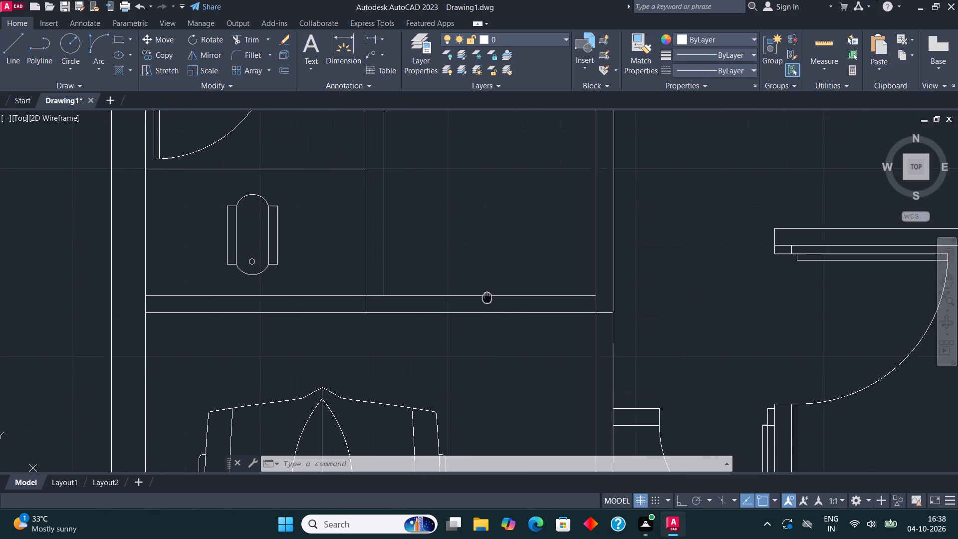
{"action": "middle_click_drag", "start_coordinate": [486, 299], "coordinate": [479, 310]}
{"action": "scroll", "coordinate": [479, 310], "scroll_direction": "up", "scroll_amount": 1}
{"action": "left_click", "coordinate": [15, 53]}
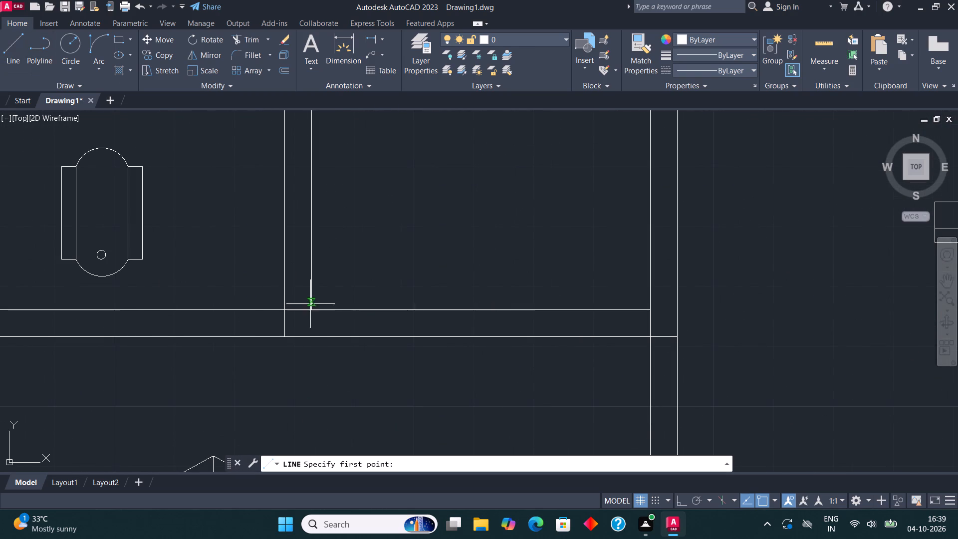
{"action": "left_click", "coordinate": [315, 308]}
{"action": "left_click", "coordinate": [313, 337]}
{"action": "key", "text": "Escape"}
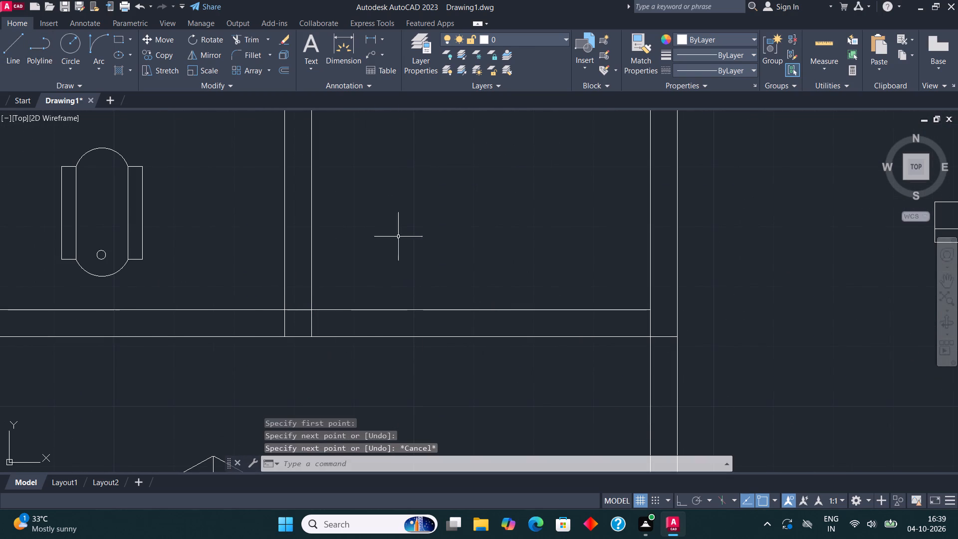
Trim the upper line of the wall above the parking area between the toilet partition and the right-hand wall.
{"action": "left_click", "coordinate": [253, 40]}
{"action": "left_click", "coordinate": [494, 317]}
{"action": "left_click", "coordinate": [495, 289]}
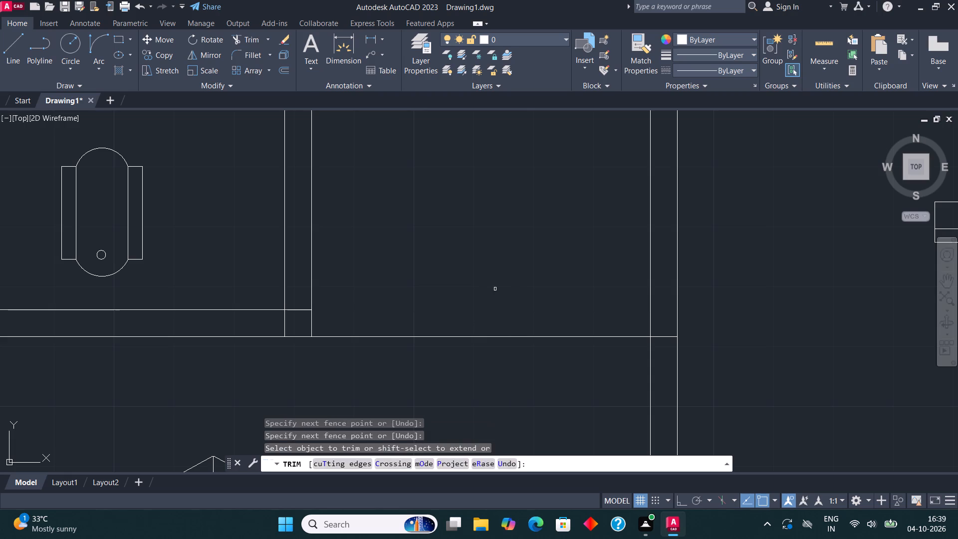
{"action": "key", "text": "Escape"}
Draw a horizontal line from the toilet partition's right face to the right-hand wall, slightly above the wall over the parking area.
{"action": "left_click", "coordinate": [6, 42]}
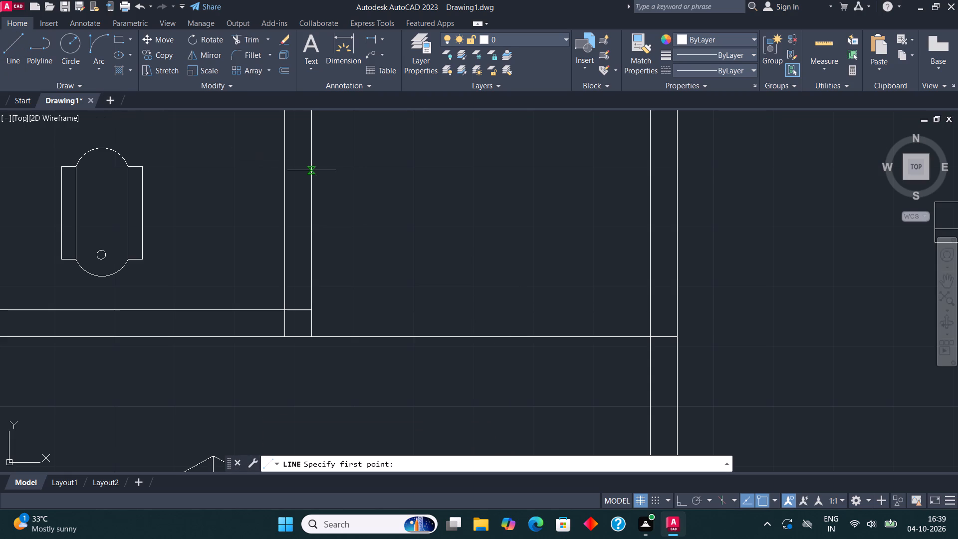
{"action": "left_click", "coordinate": [312, 290]}
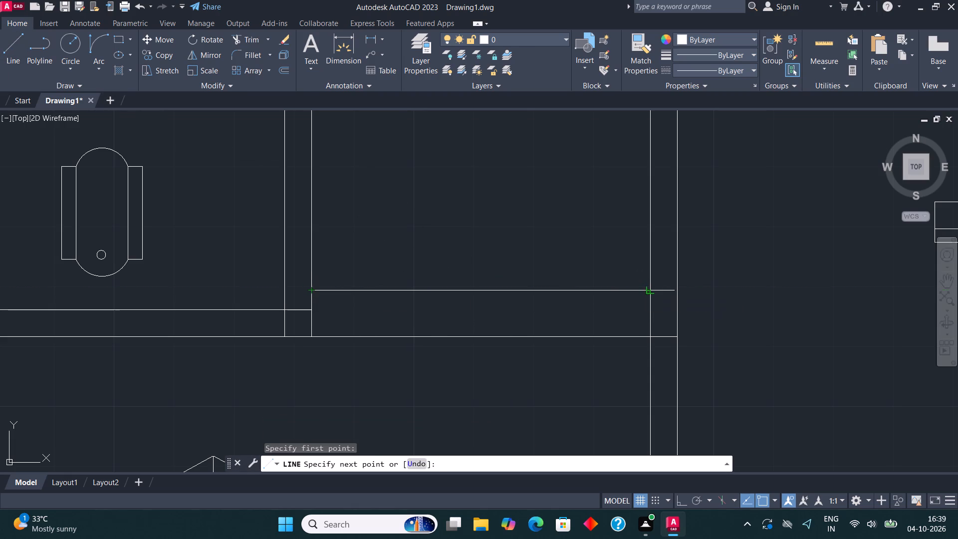
{"action": "left_click", "coordinate": [650, 292]}
{"action": "key", "text": "Escape"}
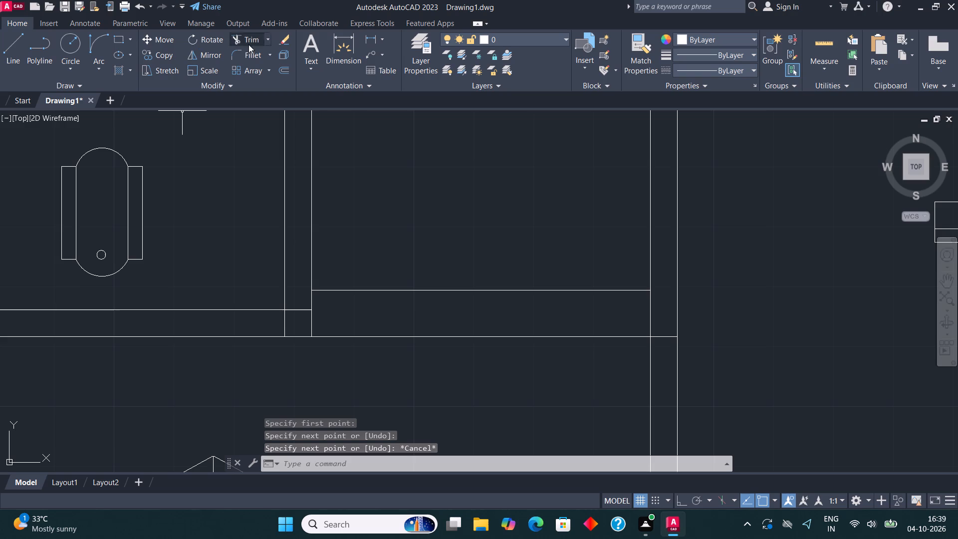
Trim the overlapping line segments where the toilet partition and right-hand wall meet the wall above the parking area.
{"action": "left_click", "coordinate": [250, 41]}
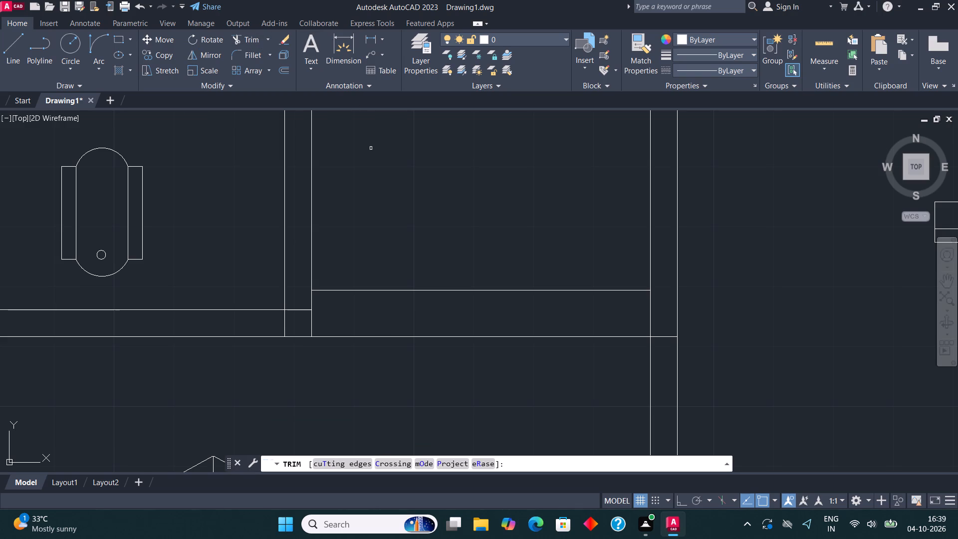
{"action": "left_click", "coordinate": [299, 323]}
{"action": "left_click", "coordinate": [299, 285]}
{"action": "scroll", "coordinate": [303, 286], "scroll_direction": "down", "scroll_amount": 2}
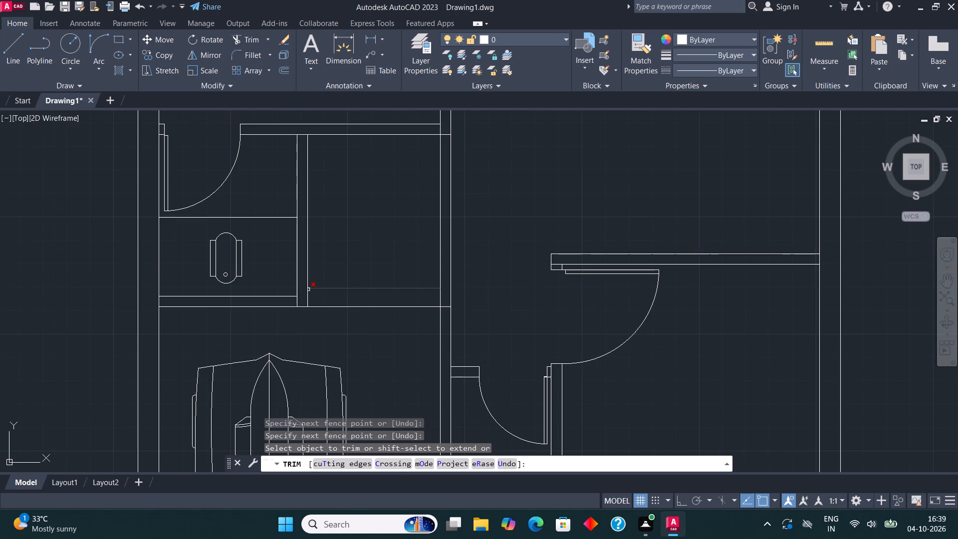
{"action": "middle_click_drag", "start_coordinate": [532, 240], "coordinate": [566, 228]}
{"action": "scroll", "coordinate": [367, 286], "scroll_direction": "up", "scroll_amount": 2}
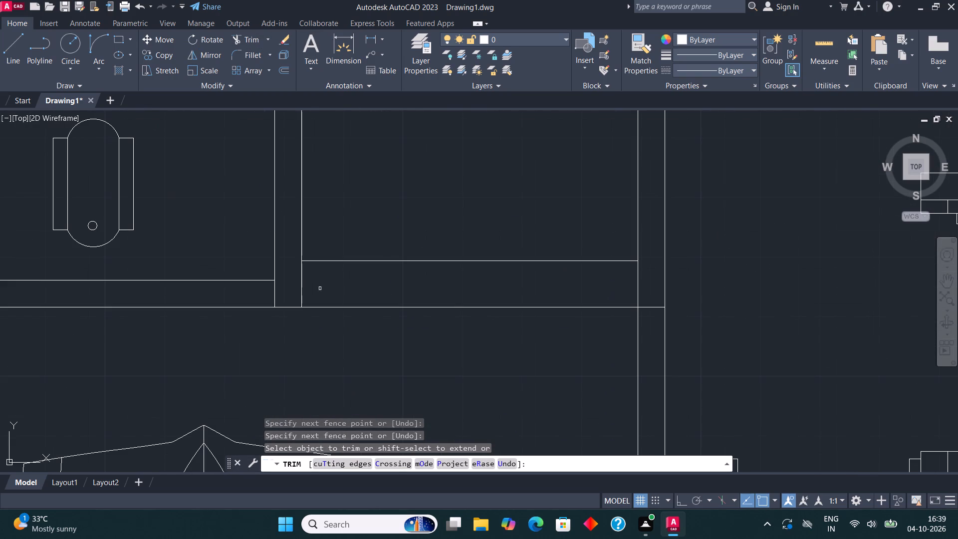
{"action": "left_click", "coordinate": [276, 292]}
{"action": "scroll", "coordinate": [287, 306], "scroll_direction": "down", "scroll_amount": 1}
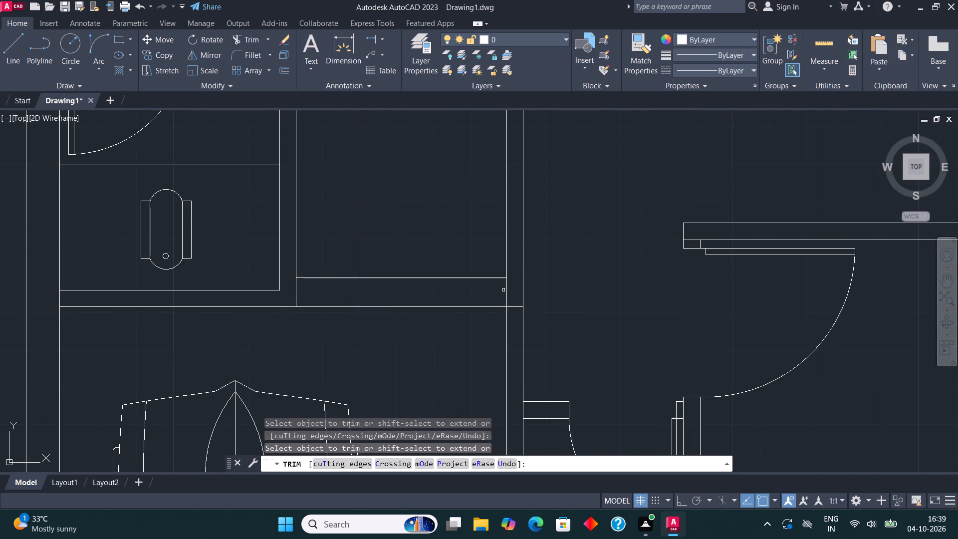
{"action": "left_click", "coordinate": [503, 290]}
{"action": "left_click", "coordinate": [512, 295]}
{"action": "left_click", "coordinate": [506, 286]}
Trim the overlapping segments where the wall above the toilet meets the right-hand wall.
{"action": "scroll", "coordinate": [507, 293], "scroll_direction": "down", "scroll_amount": 2}
{"action": "scroll", "coordinate": [504, 184], "scroll_direction": "up", "scroll_amount": 2}
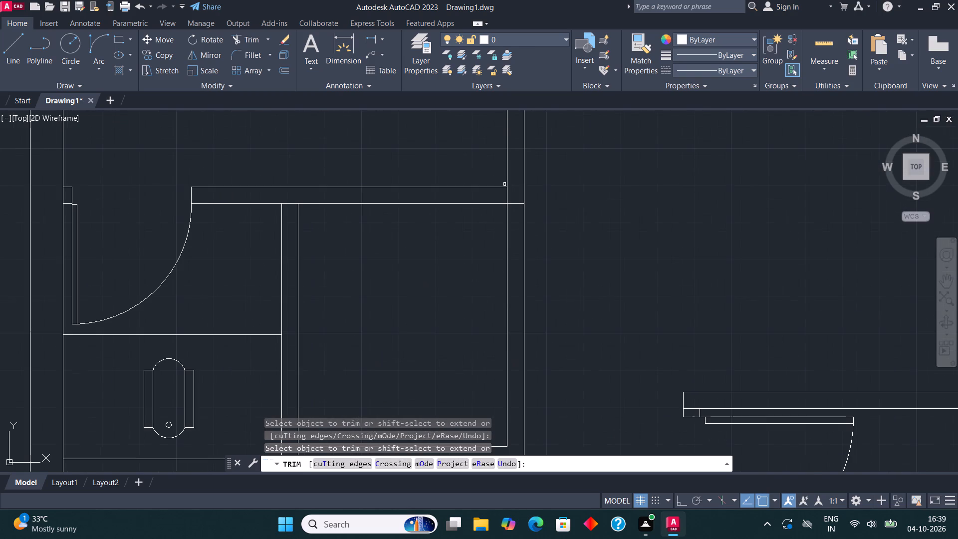
{"action": "left_click", "coordinate": [503, 197]}
{"action": "left_click", "coordinate": [511, 195]}
{"action": "left_click", "coordinate": [514, 200]}
{"action": "left_click", "coordinate": [517, 217]}
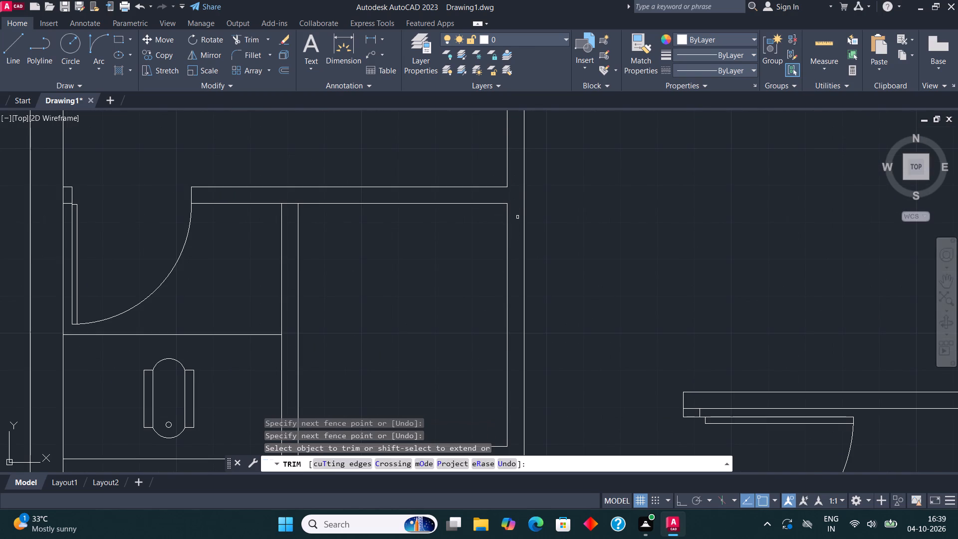
{"action": "key", "text": "Escape"}
Draw a rectangle for the bed in the room above the toilet, just off its right-hand wall.
{"action": "scroll", "coordinate": [515, 216], "scroll_direction": "down", "scroll_amount": 2}
{"action": "middle_click_drag", "start_coordinate": [477, 210], "coordinate": [479, 211]}
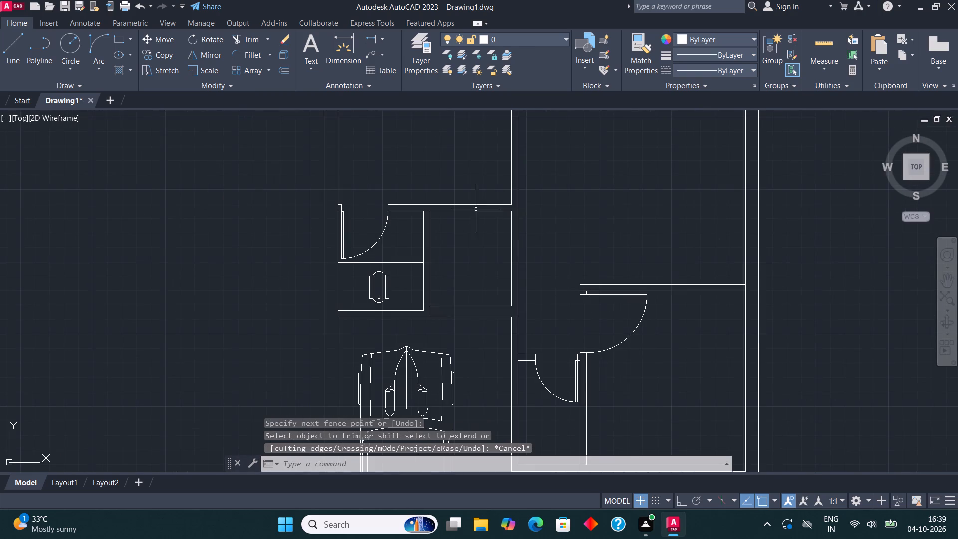
{"action": "middle_click_drag", "start_coordinate": [479, 211], "coordinate": [486, 325]}
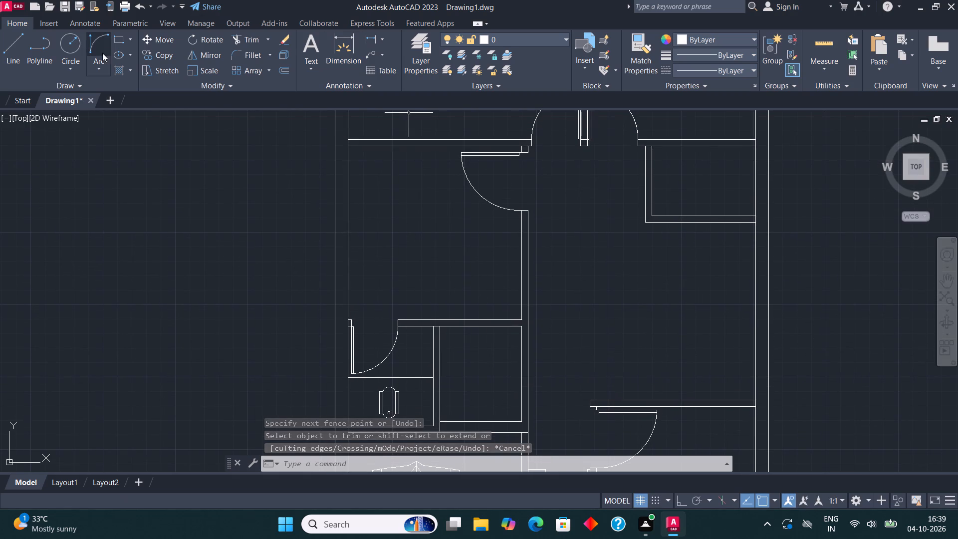
{"action": "left_click", "coordinate": [120, 38]}
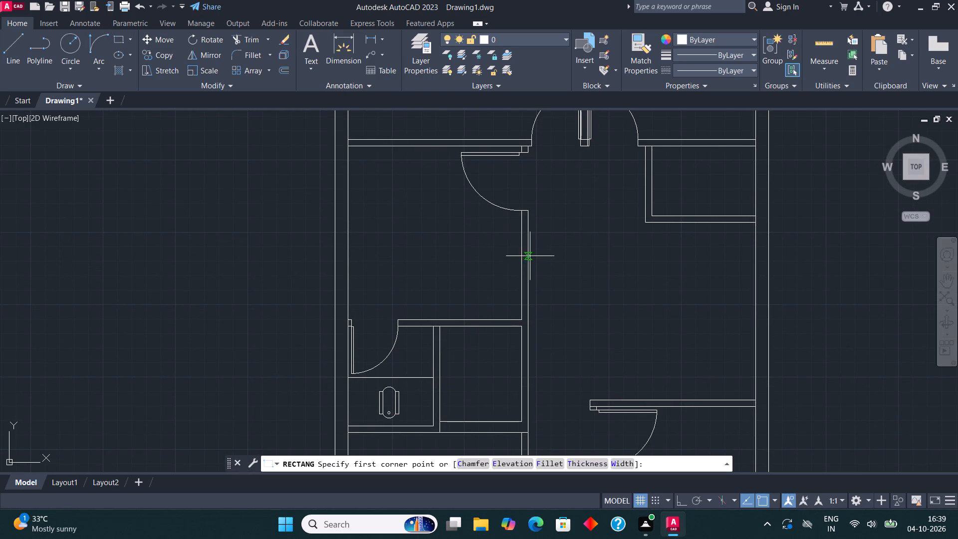
{"action": "scroll", "coordinate": [542, 275], "scroll_direction": "up", "scroll_amount": 1}
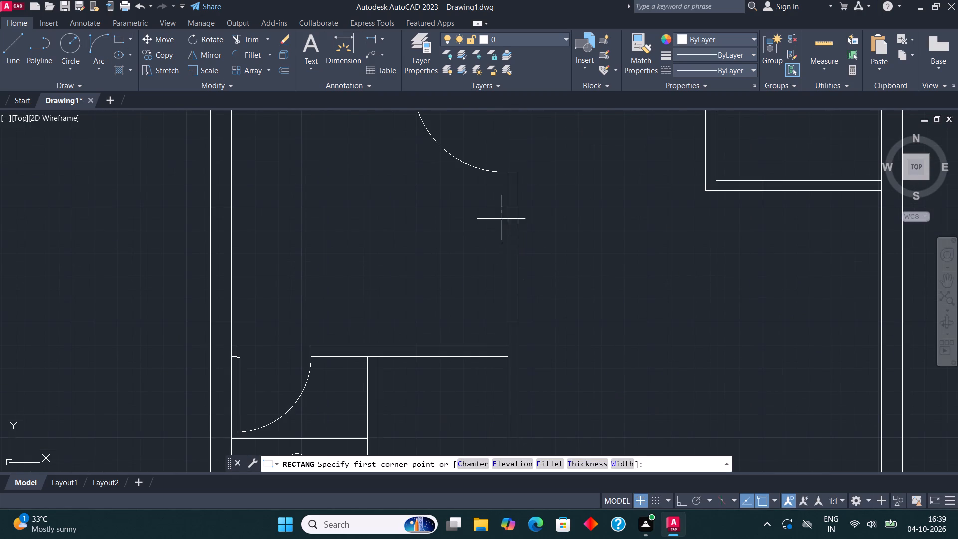
{"action": "left_click", "coordinate": [499, 211]}
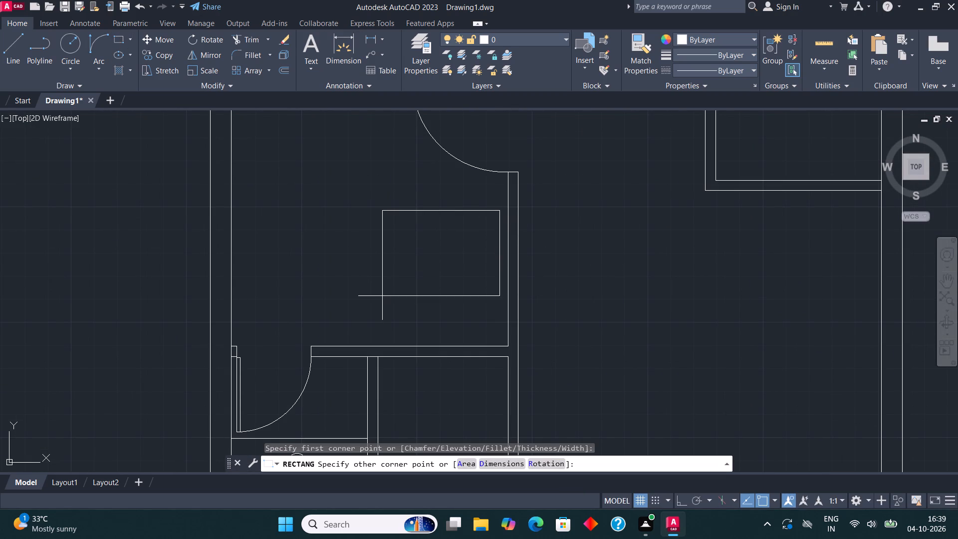
{"action": "left_click", "coordinate": [384, 298]}
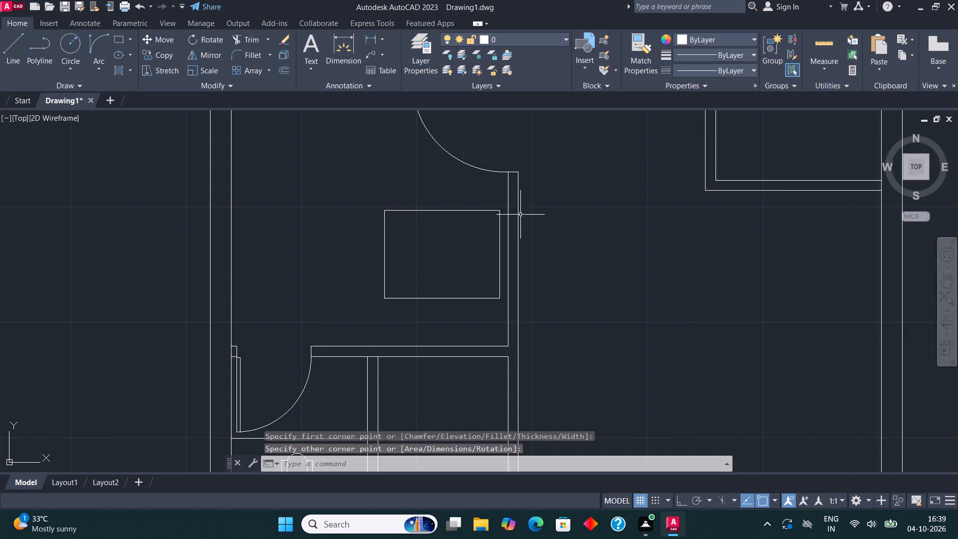
Draw a small upright rectangle for a pillow inside the bed's upper right corner.
{"action": "middle_click_drag", "start_coordinate": [558, 217], "coordinate": [680, 210]}
{"action": "scroll", "coordinate": [587, 236], "scroll_direction": "up", "scroll_amount": 1}
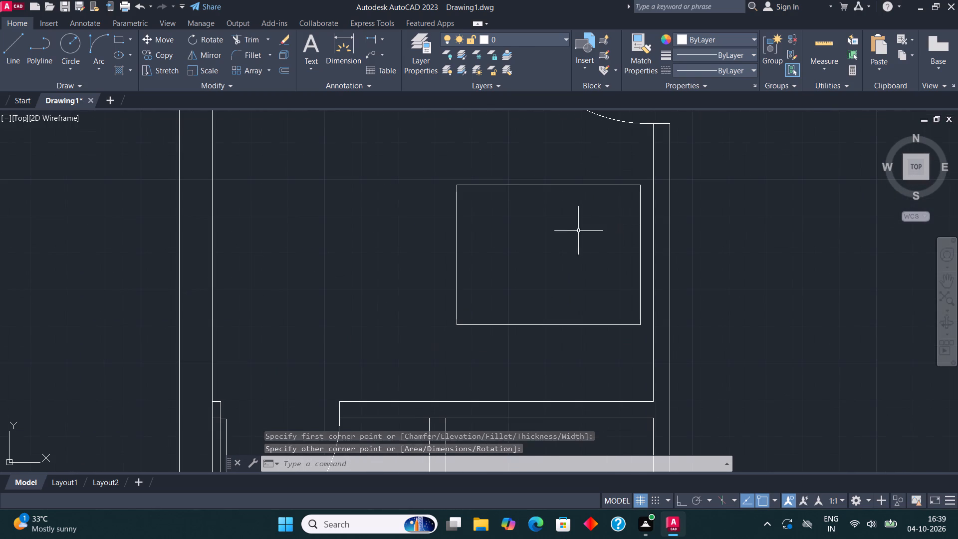
{"action": "left_click", "coordinate": [120, 34]}
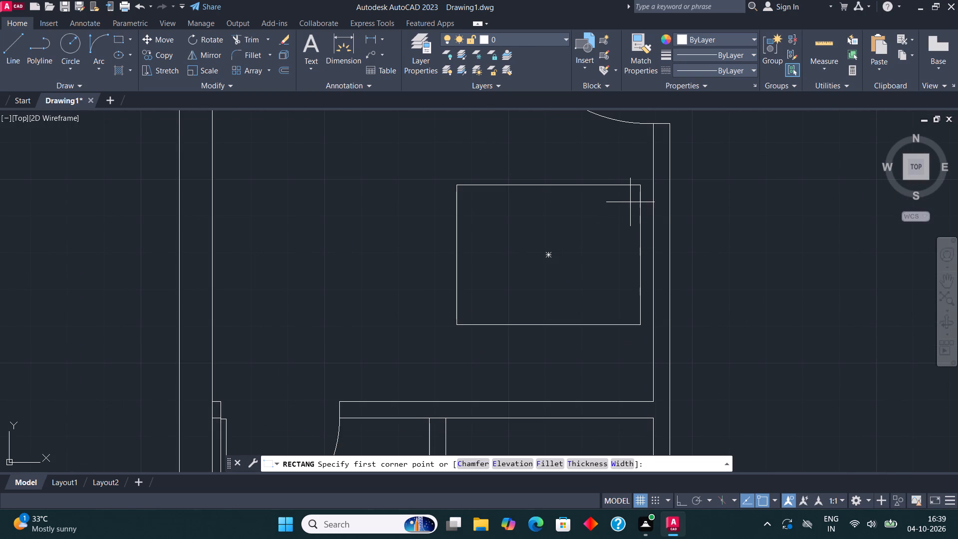
{"action": "left_click", "coordinate": [626, 202]}
{"action": "left_click", "coordinate": [599, 248]}
Copy the pillow straight down by about 1'-4" with Ortho on to make the second pillow.
{"action": "left_click", "coordinate": [599, 238]}
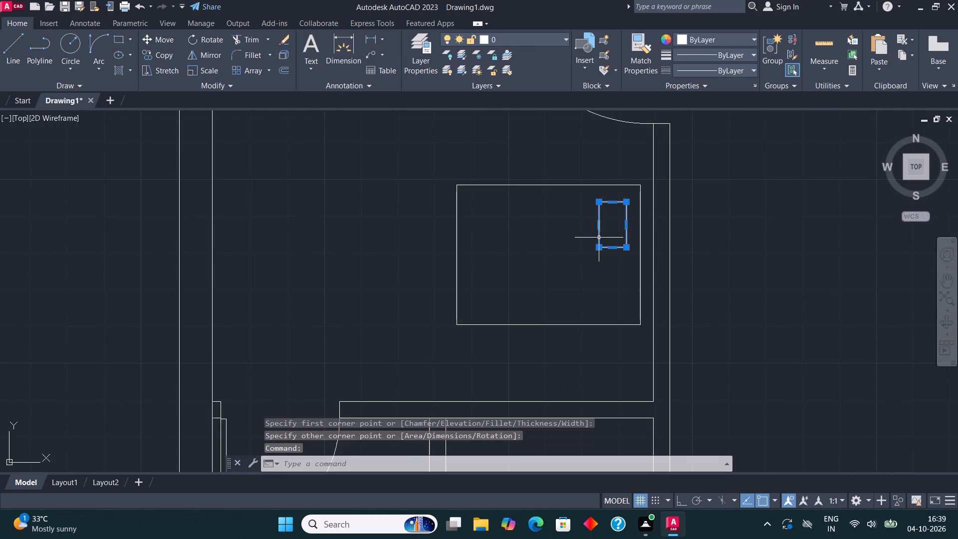
{"action": "left_click", "coordinate": [156, 52]}
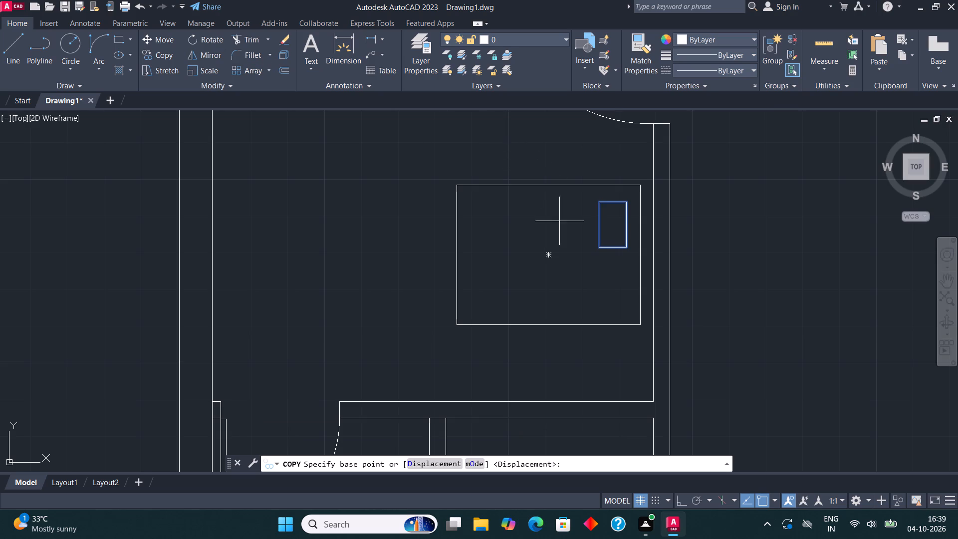
{"action": "left_click", "coordinate": [614, 226]}
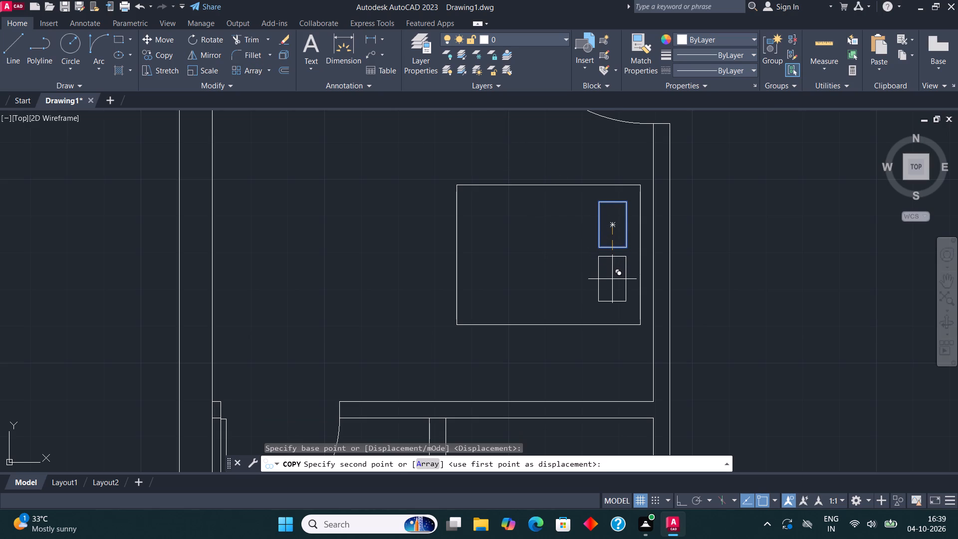
{"action": "key", "text": "F8"}
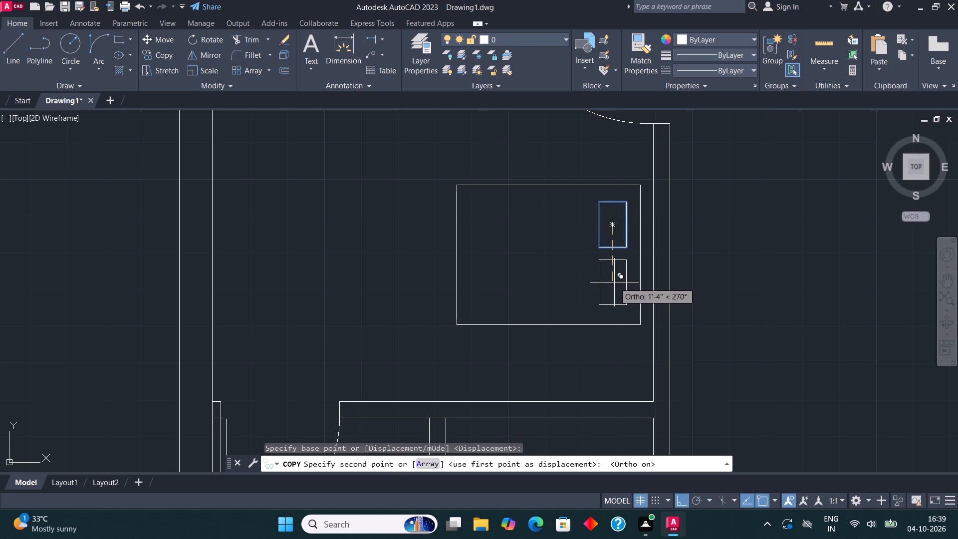
{"action": "left_click", "coordinate": [615, 284]}
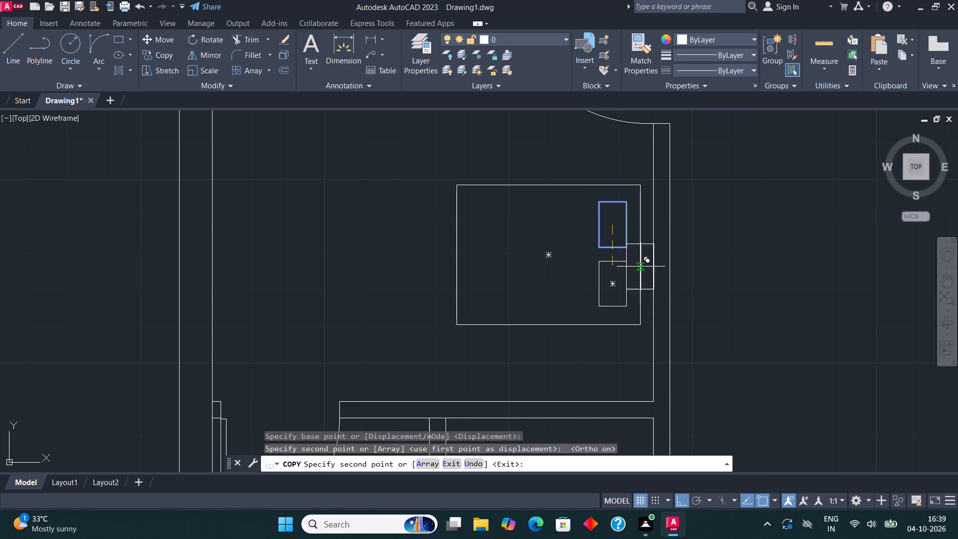
{"action": "key", "text": "Escape"}
Draw a diagonal line across the bed's upper left corner, from its left edge to its top edge.
{"action": "middle_click_drag", "start_coordinate": [742, 207], "coordinate": [642, 202]}
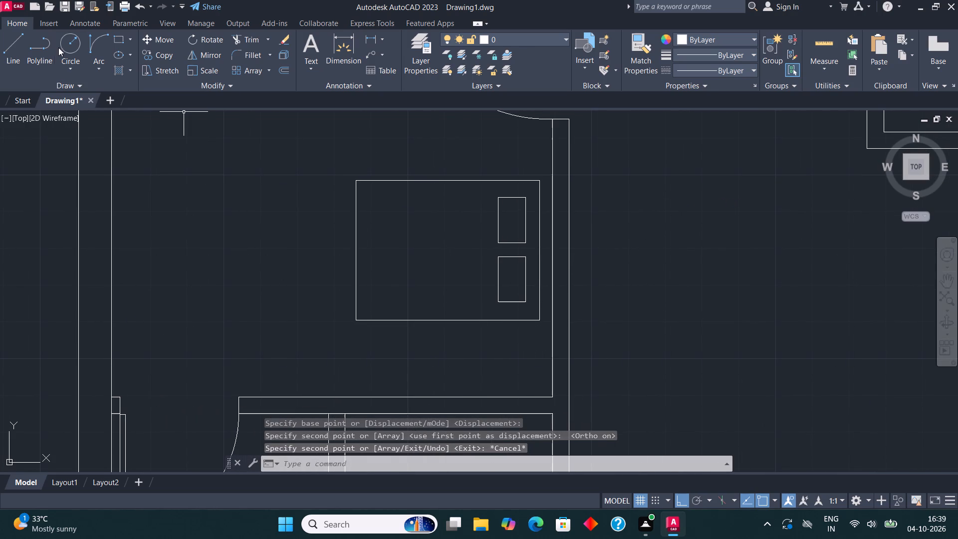
{"action": "left_click", "coordinate": [7, 41]}
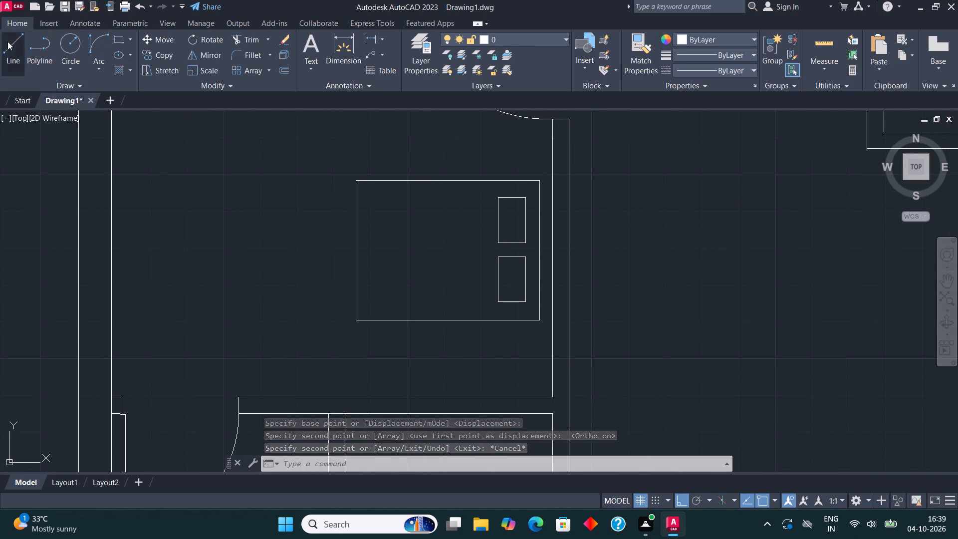
{"action": "scroll", "coordinate": [374, 208], "scroll_direction": "up", "scroll_amount": 1}
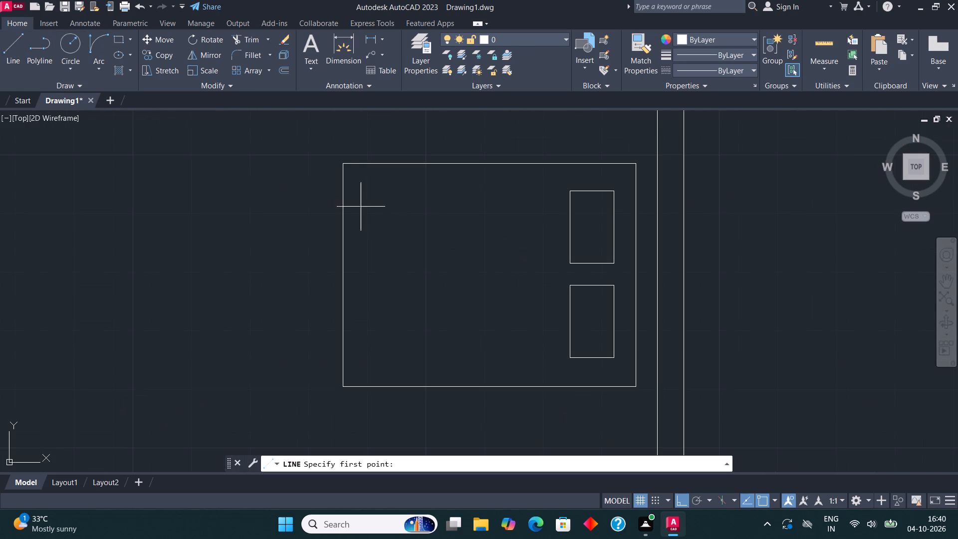
{"action": "left_click", "coordinate": [344, 208]}
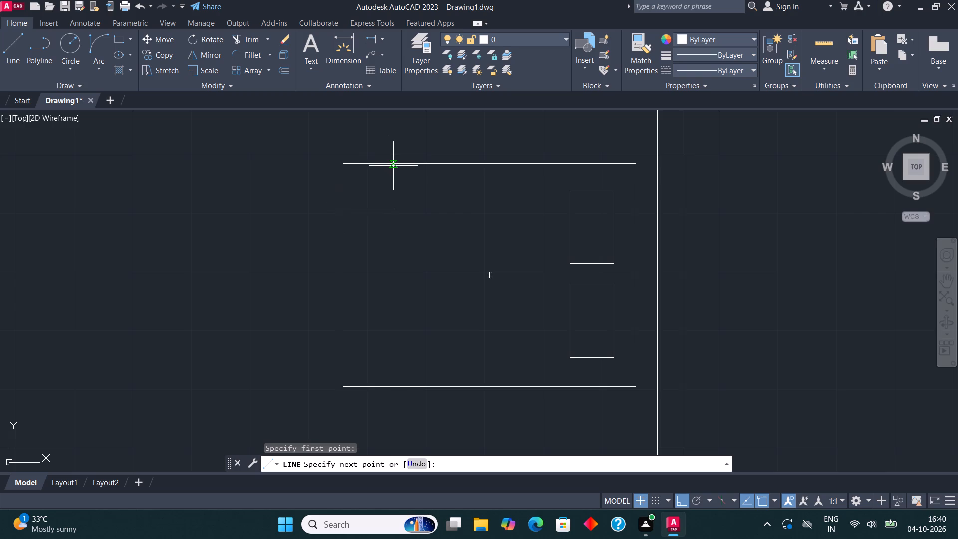
{"action": "left_click", "coordinate": [396, 164]}
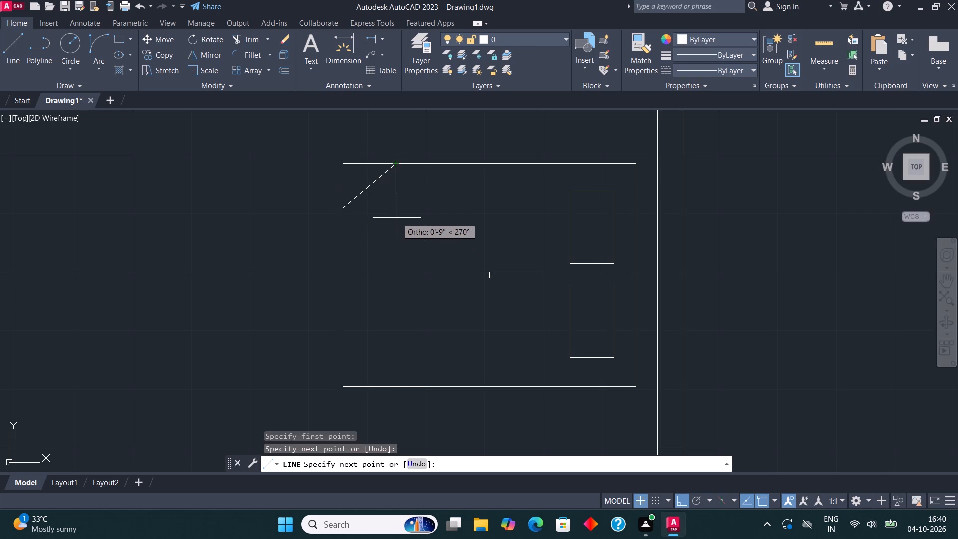
{"action": "key", "text": "Escape"}
Draw two closely spaced horizontal lines from the upper pillow's left side to the bed's left edge.
{"action": "middle_click_drag", "start_coordinate": [431, 202], "coordinate": [449, 204]}
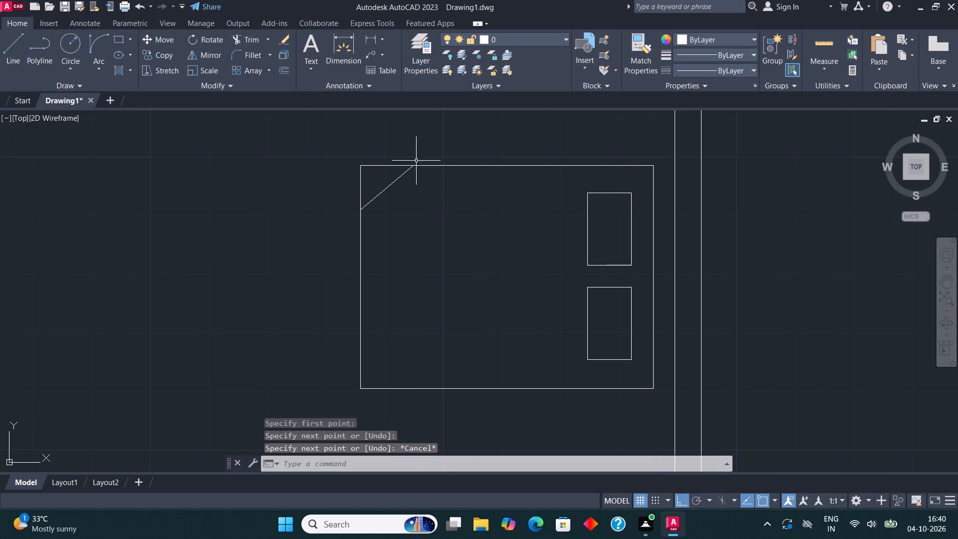
{"action": "left_click", "coordinate": [12, 44]}
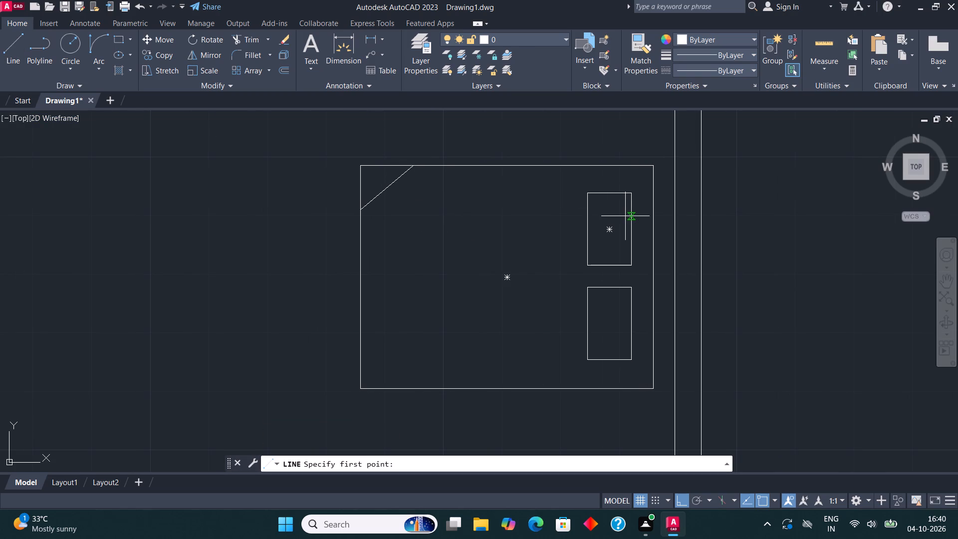
{"action": "left_click", "coordinate": [589, 221]}
{"action": "left_click", "coordinate": [357, 226]}
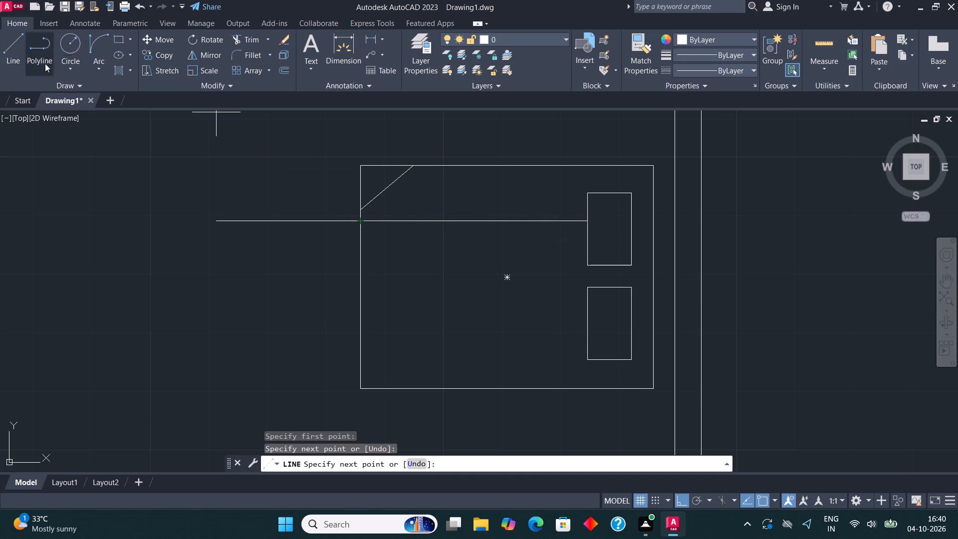
{"action": "left_click", "coordinate": [17, 45]}
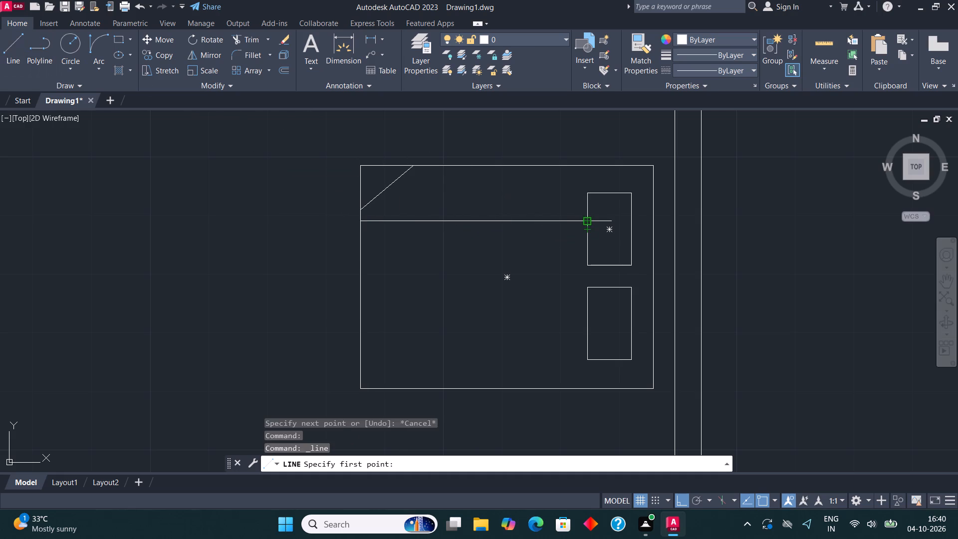
{"action": "left_click", "coordinate": [588, 228]}
{"action": "left_click", "coordinate": [363, 231]}
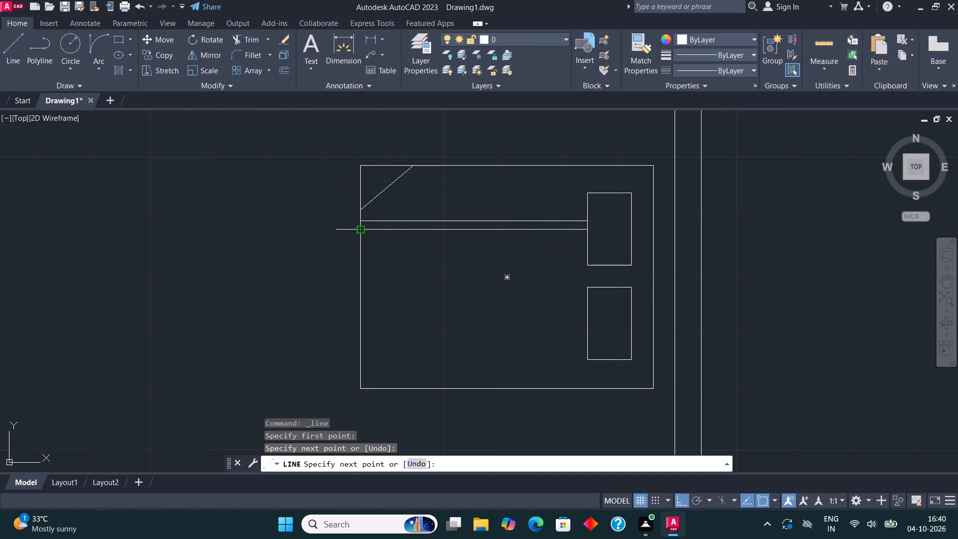
{"action": "key", "text": "Escape"}
Draw a third horizontal line between the two existing ones, from the bed's left edge to the upper pillow.
{"action": "middle_click_drag", "start_coordinate": [465, 205], "coordinate": [490, 219]}
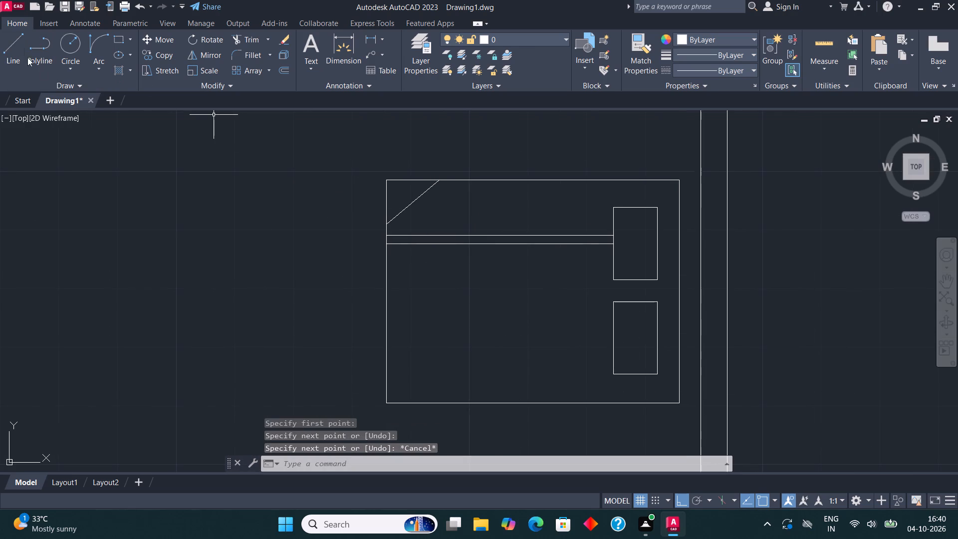
{"action": "left_click", "coordinate": [12, 42]}
{"action": "scroll", "coordinate": [400, 239], "scroll_direction": "up", "scroll_amount": 3}
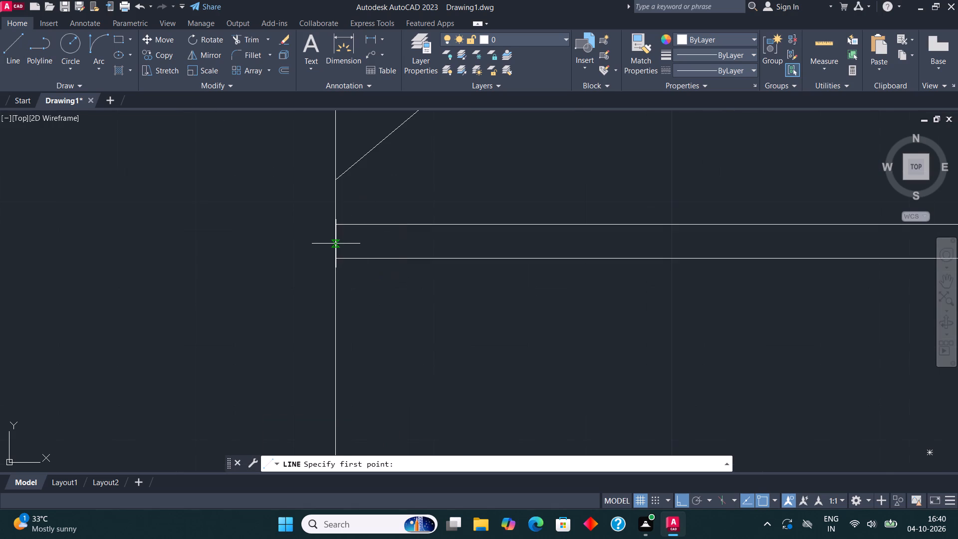
{"action": "left_click", "coordinate": [336, 244]}
{"action": "scroll", "coordinate": [342, 244], "scroll_direction": "down", "scroll_amount": 2}
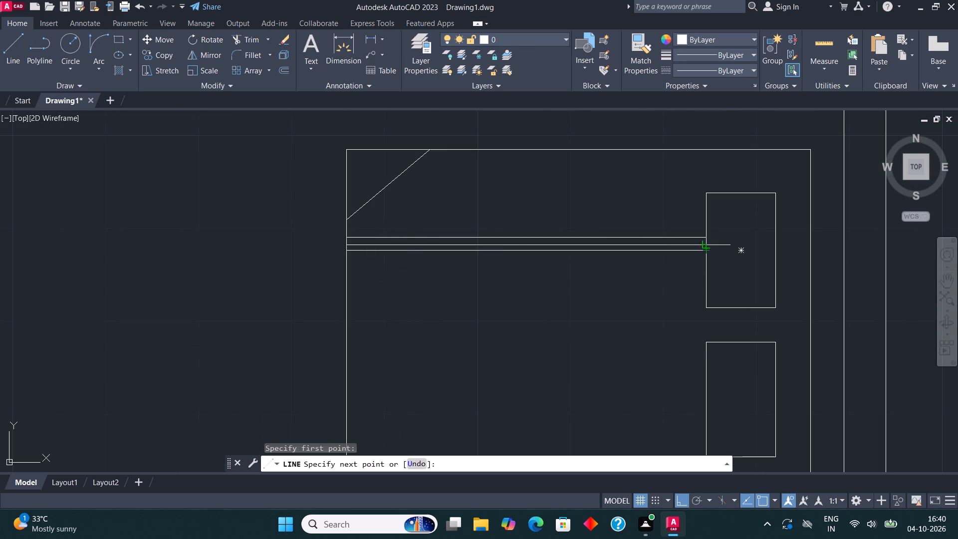
{"action": "left_click", "coordinate": [710, 243]}
{"action": "scroll", "coordinate": [541, 217], "scroll_direction": "down", "scroll_amount": 2}
{"action": "key", "text": "Escape"}
{"action": "middle_click_drag", "start_coordinate": [558, 233], "coordinate": [496, 240]}
{"action": "scroll", "coordinate": [446, 239], "scroll_direction": "up", "scroll_amount": 1}
Draw three closely spaced vertical lines from the bed's top edge to its bottom edge, the first starting at the diagonal's upper end.
{"action": "left_click", "coordinate": [8, 44]}
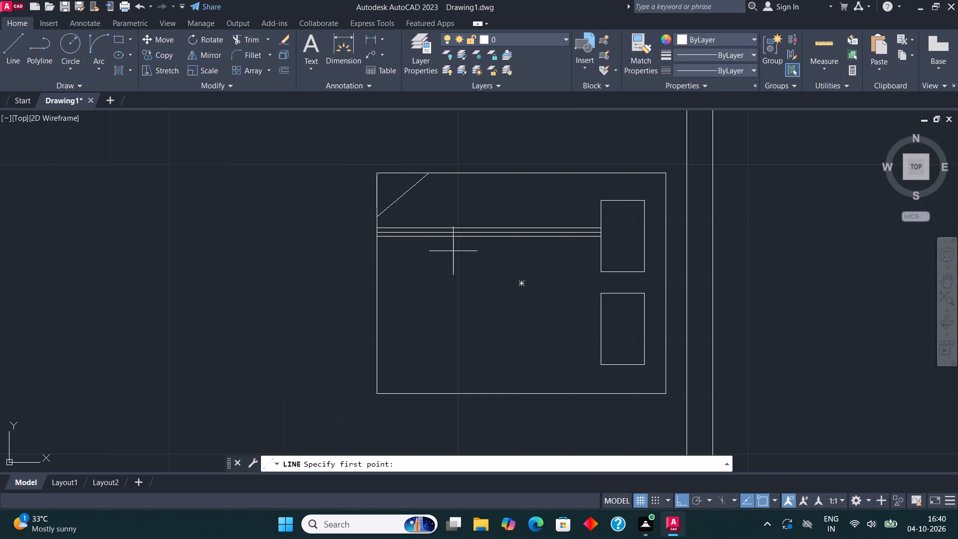
{"action": "left_click", "coordinate": [432, 172]}
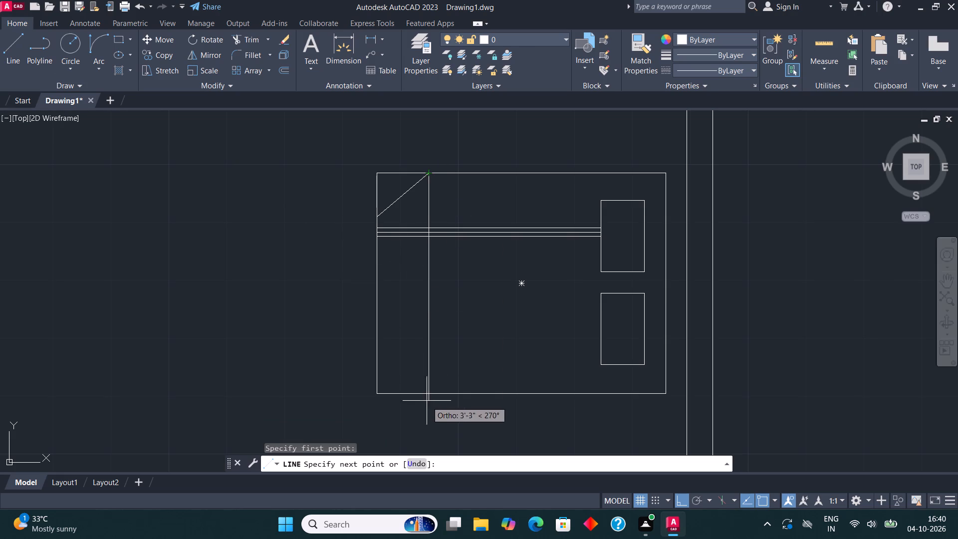
{"action": "left_click", "coordinate": [428, 394]}
{"action": "left_click", "coordinate": [6, 39]}
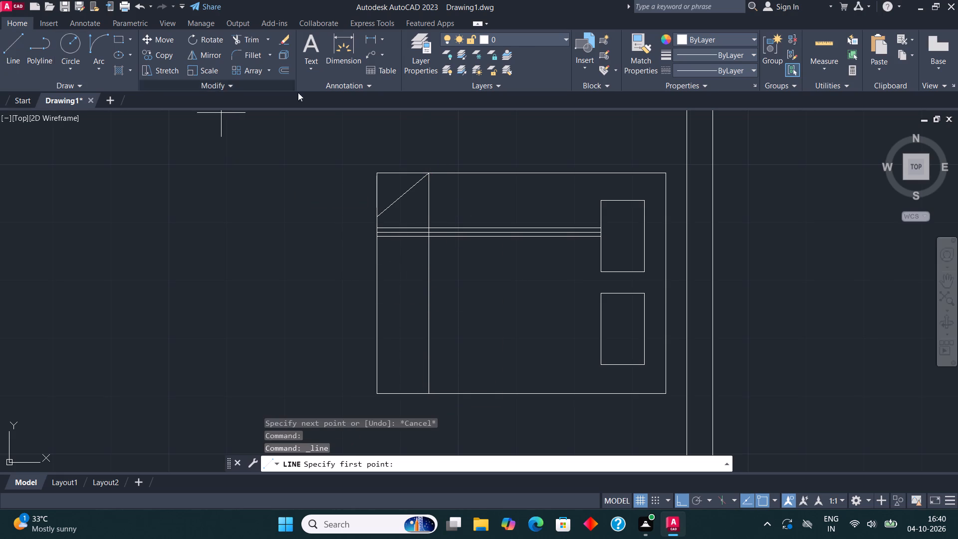
{"action": "left_click", "coordinate": [442, 174]}
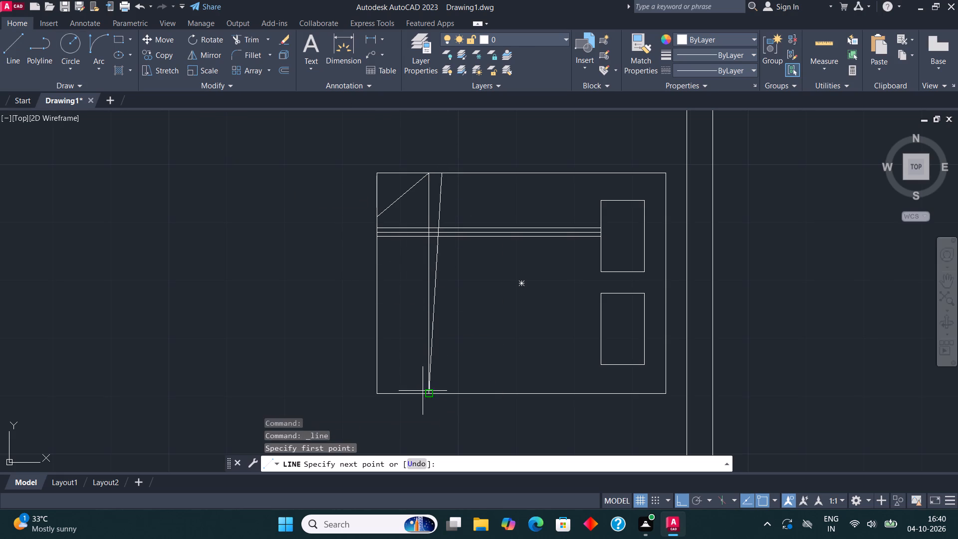
{"action": "left_click", "coordinate": [442, 393]}
{"action": "left_click", "coordinate": [18, 48]}
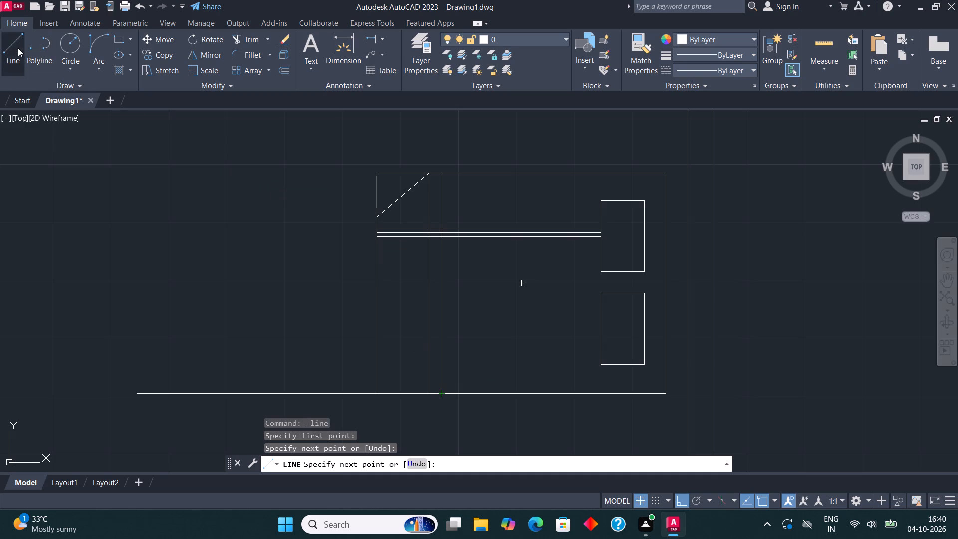
{"action": "scroll", "coordinate": [432, 183], "scroll_direction": "up", "scroll_amount": 2}
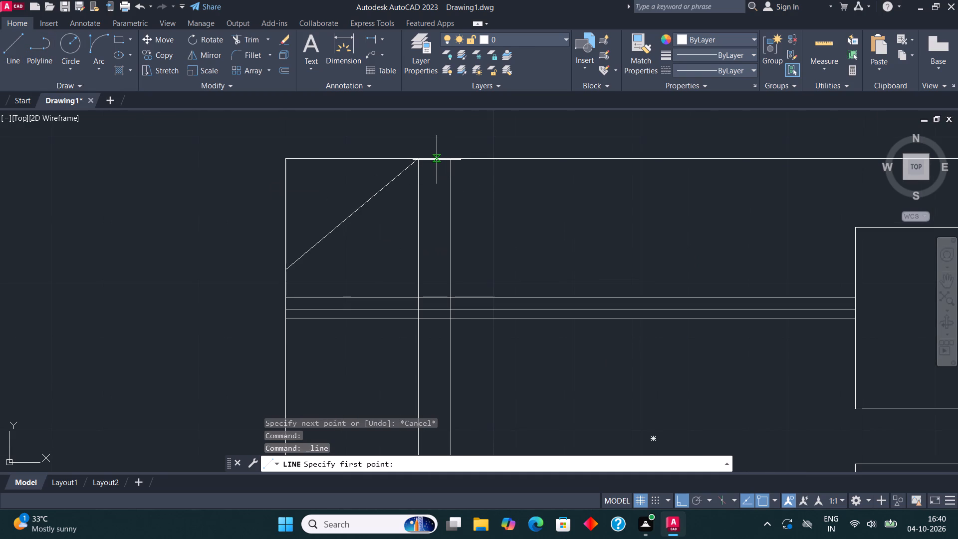
{"action": "left_click", "coordinate": [434, 159]}
{"action": "scroll", "coordinate": [438, 154], "scroll_direction": "down", "scroll_amount": 2}
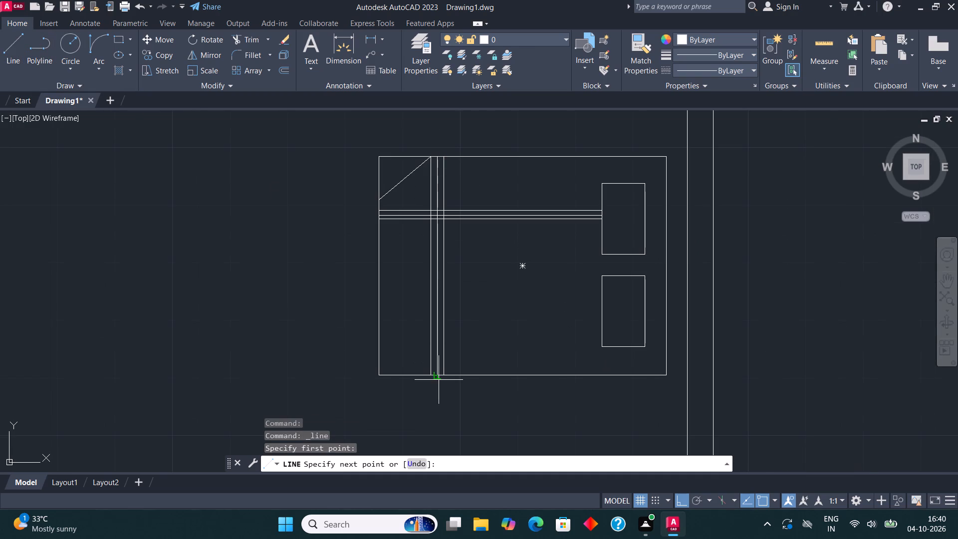
{"action": "left_click", "coordinate": [435, 378]}
{"action": "key", "text": "Escape"}
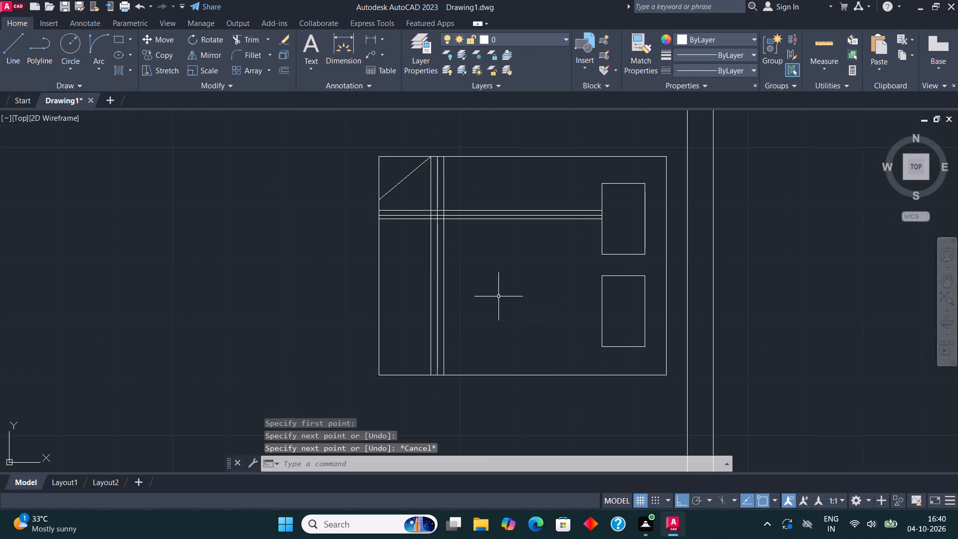
Offset the bed's outer rectangle outward by 1".
{"action": "scroll", "coordinate": [531, 276], "scroll_direction": "down", "scroll_amount": 1}
{"action": "middle_click_drag", "start_coordinate": [531, 271], "coordinate": [495, 323]}
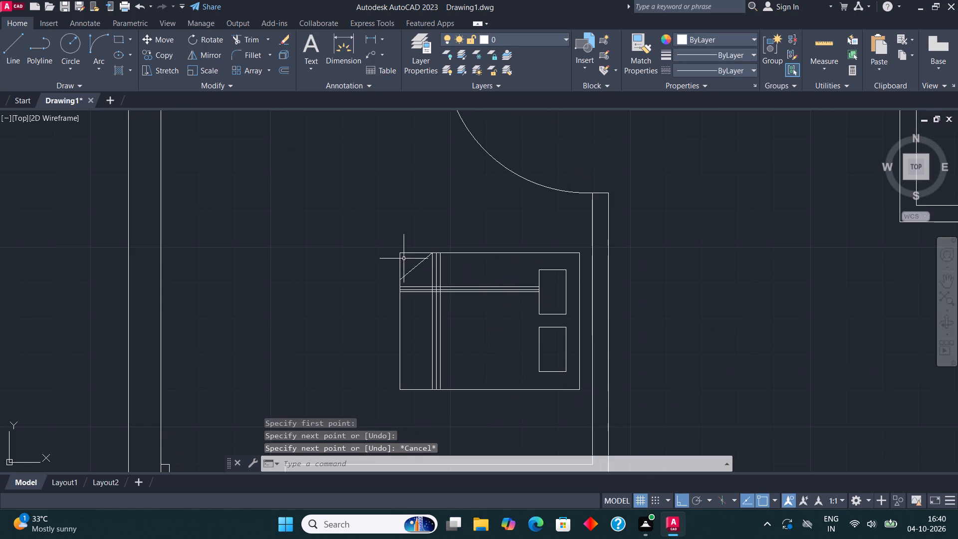
{"action": "scroll", "coordinate": [451, 263], "scroll_direction": "down", "scroll_amount": 1}
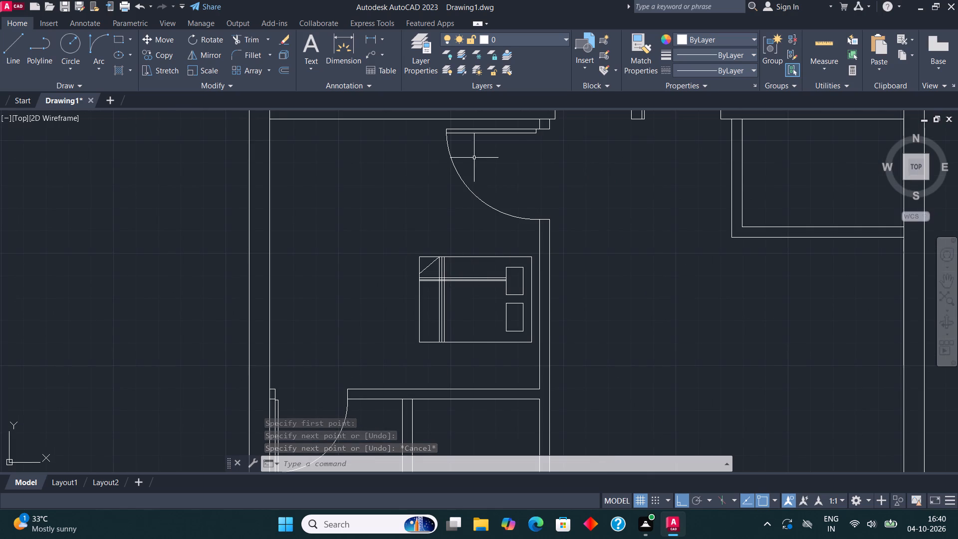
{"action": "scroll", "coordinate": [467, 243], "scroll_direction": "down", "scroll_amount": 1}
{"action": "middle_click_drag", "start_coordinate": [540, 251], "coordinate": [547, 249]}
{"action": "scroll", "coordinate": [492, 248], "scroll_direction": "up", "scroll_amount": 1}
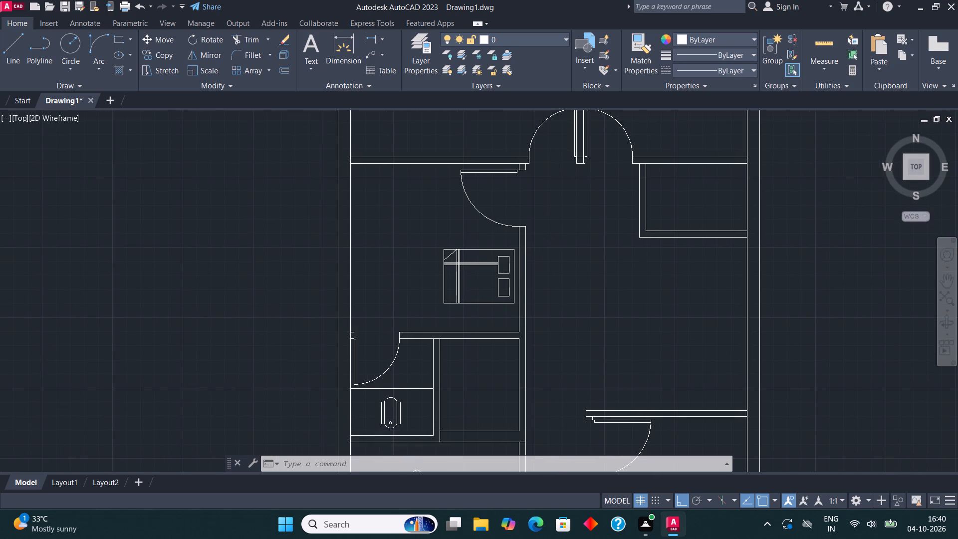
{"action": "left_click", "coordinate": [485, 252]}
{"action": "scroll", "coordinate": [485, 252], "scroll_direction": "up", "scroll_amount": 1}
{"action": "left_click", "coordinate": [281, 68]}
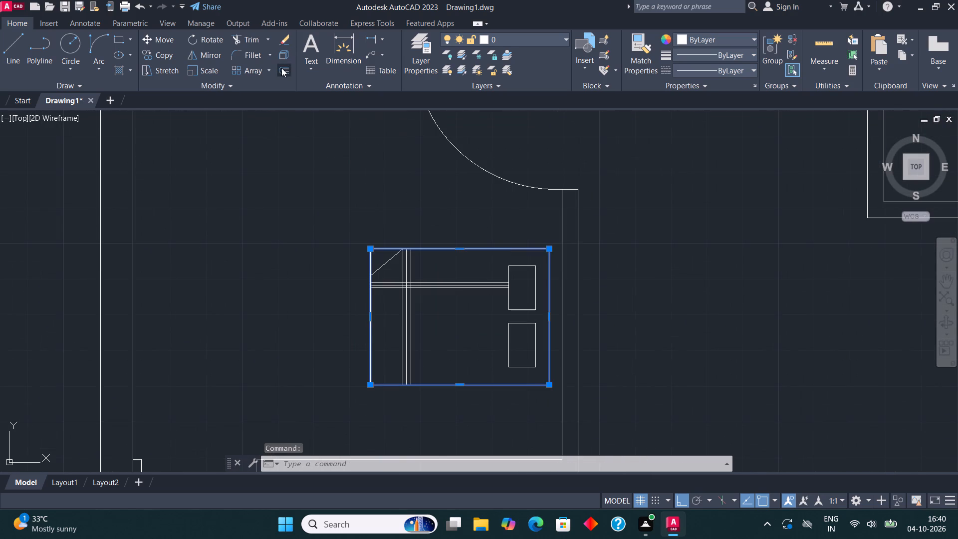
{"action": "left_click", "coordinate": [447, 248]}
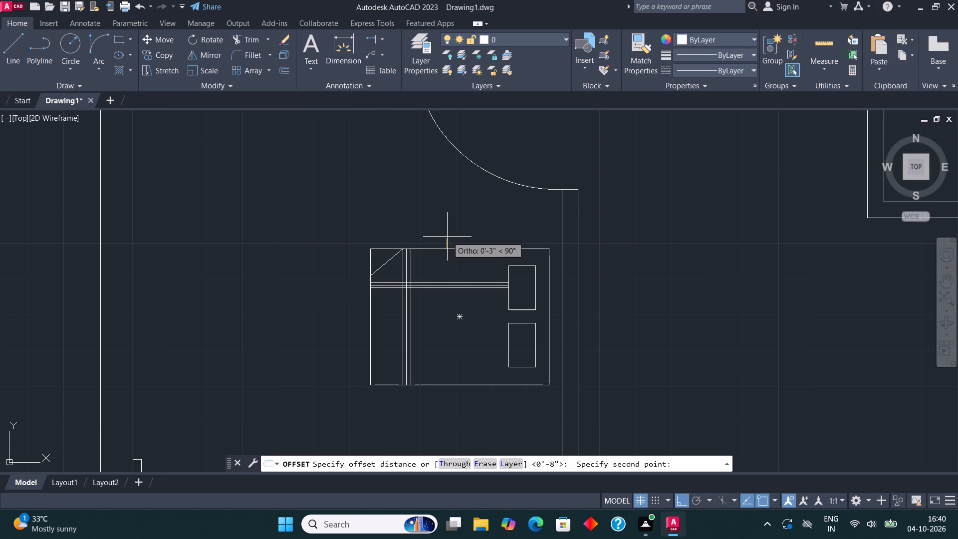
{"action": "type", "text": "1\""}
{"action": "key", "text": "Return"}
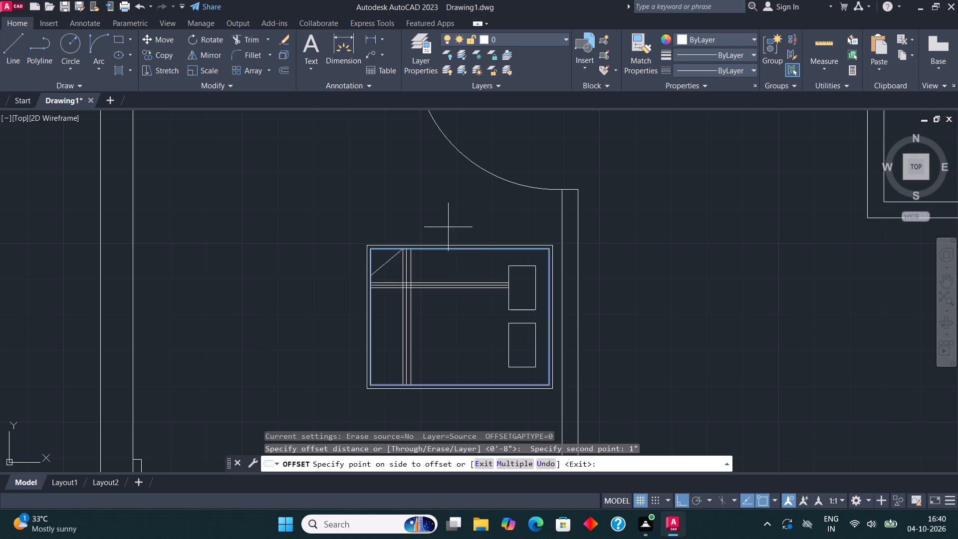
{"action": "left_click", "coordinate": [448, 225]}
{"action": "scroll", "coordinate": [449, 227], "scroll_direction": "down", "scroll_amount": 1}
{"action": "middle_click_drag", "start_coordinate": [505, 217], "coordinate": [534, 187]}
{"action": "key", "text": "Escape"}
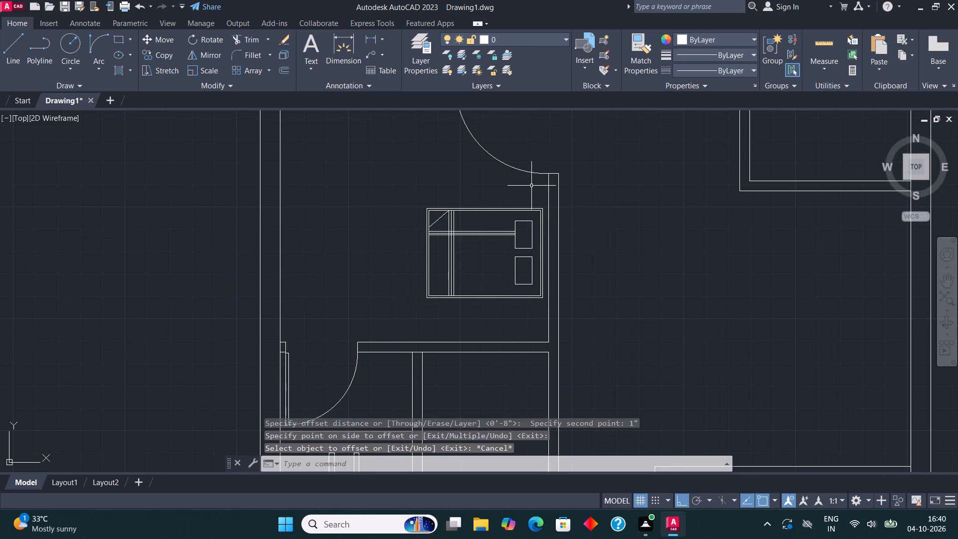
Draw a horizontal rectangle in the bedroom's upper left corner, against the top and left walls.
{"action": "scroll", "coordinate": [345, 199], "scroll_direction": "down", "scroll_amount": 1}
{"action": "middle_click_drag", "start_coordinate": [366, 202], "coordinate": [388, 222]}
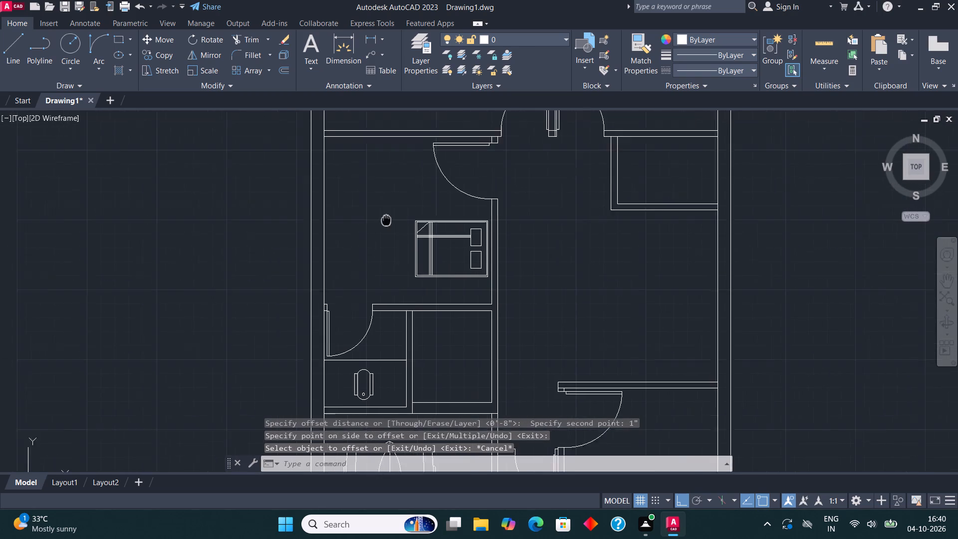
{"action": "middle_click_drag", "start_coordinate": [388, 222], "coordinate": [394, 247]}
{"action": "middle_click_drag", "start_coordinate": [384, 162], "coordinate": [385, 202]}
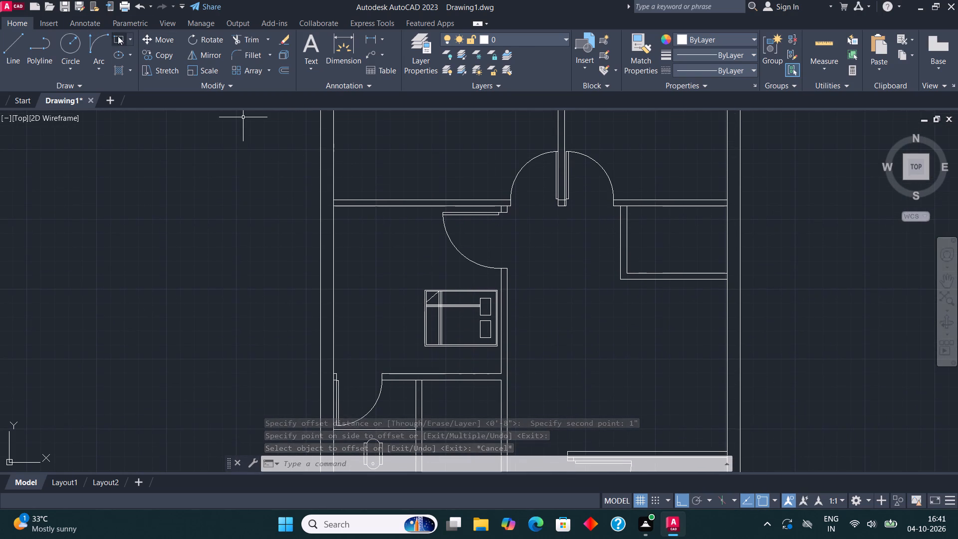
{"action": "left_click", "coordinate": [118, 36]}
{"action": "left_click", "coordinate": [334, 210]}
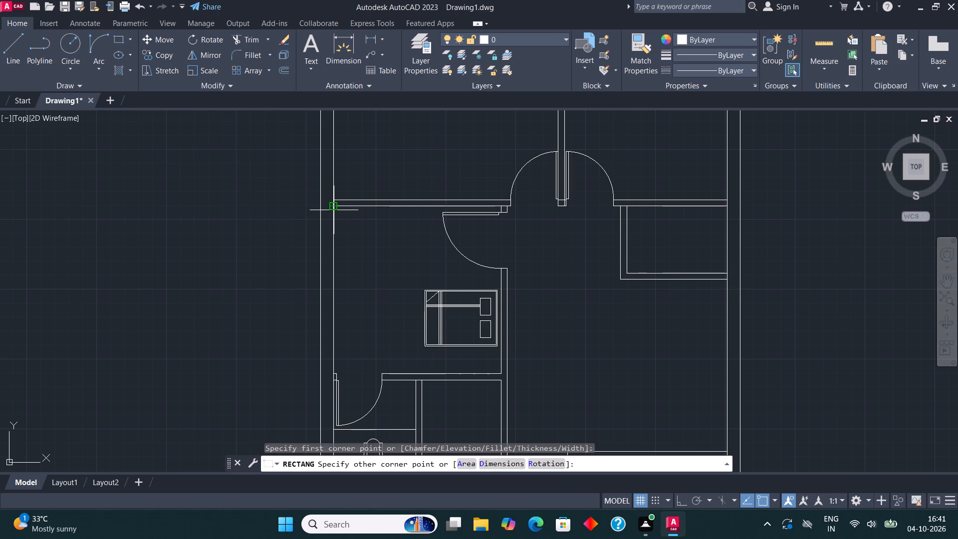
{"action": "left_click", "coordinate": [414, 238]}
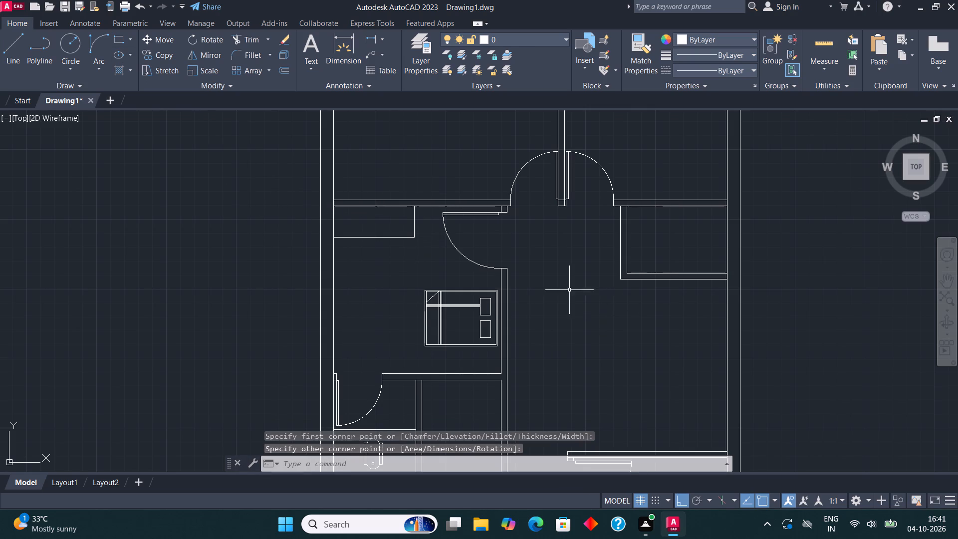
Draw a narrow upright rectangle against the hall side of the bedroom's right wall, behind the bed's pillow end.
{"action": "middle_click_drag", "start_coordinate": [512, 258], "coordinate": [415, 234]}
{"action": "scroll", "coordinate": [421, 307], "scroll_direction": "up", "scroll_amount": 1}
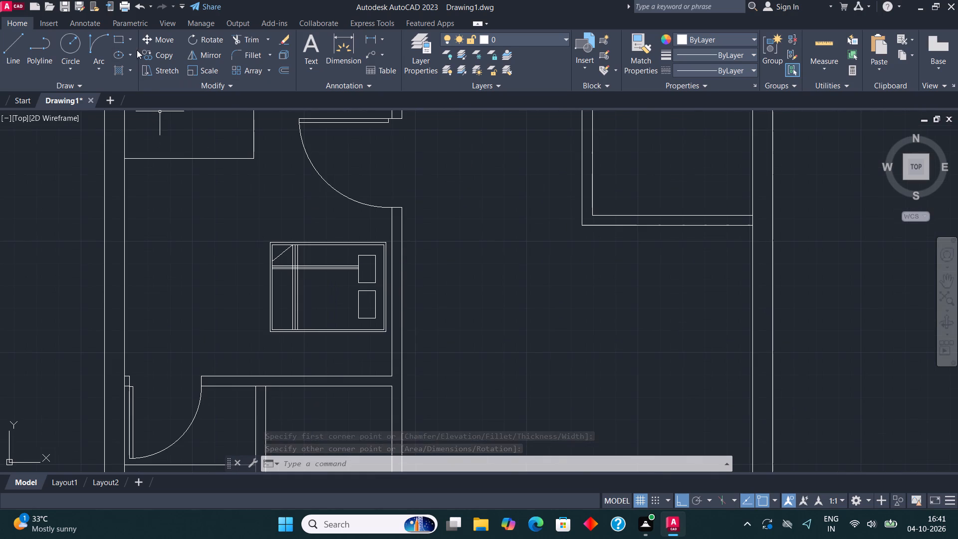
{"action": "left_click", "coordinate": [122, 41]}
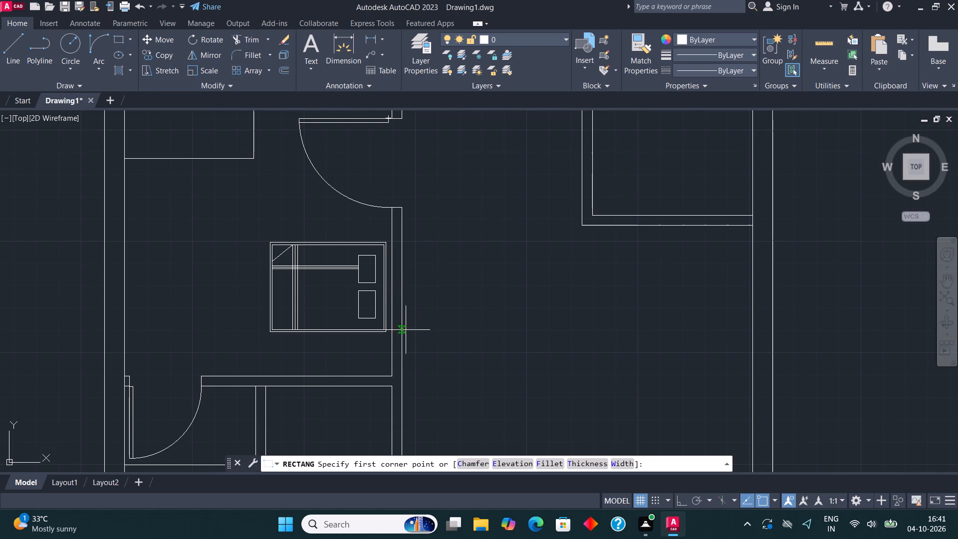
{"action": "left_click", "coordinate": [407, 348]}
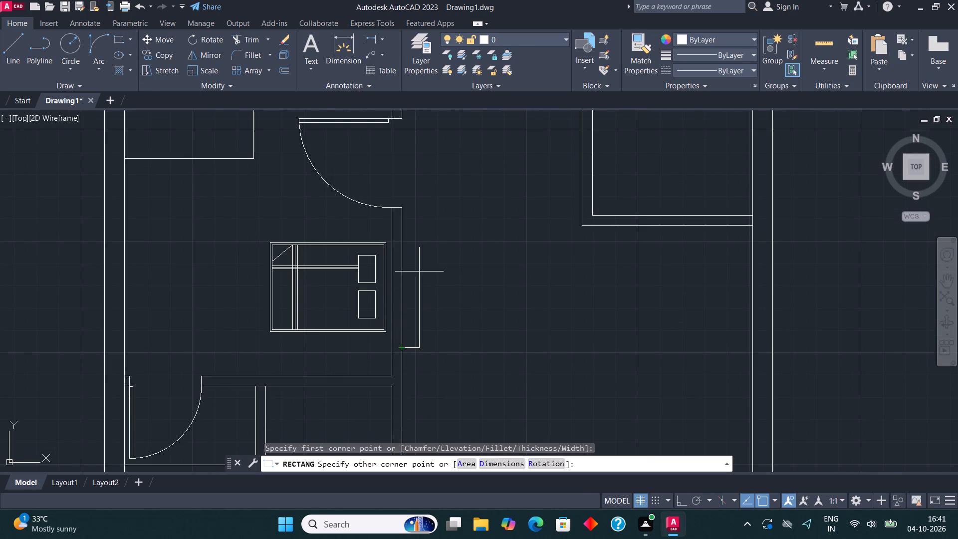
{"action": "left_click", "coordinate": [415, 247]}
Copy the complete bed straight left by about 15'-1" to the empty area outside the house.
{"action": "scroll", "coordinate": [476, 265], "scroll_direction": "down", "scroll_amount": 1}
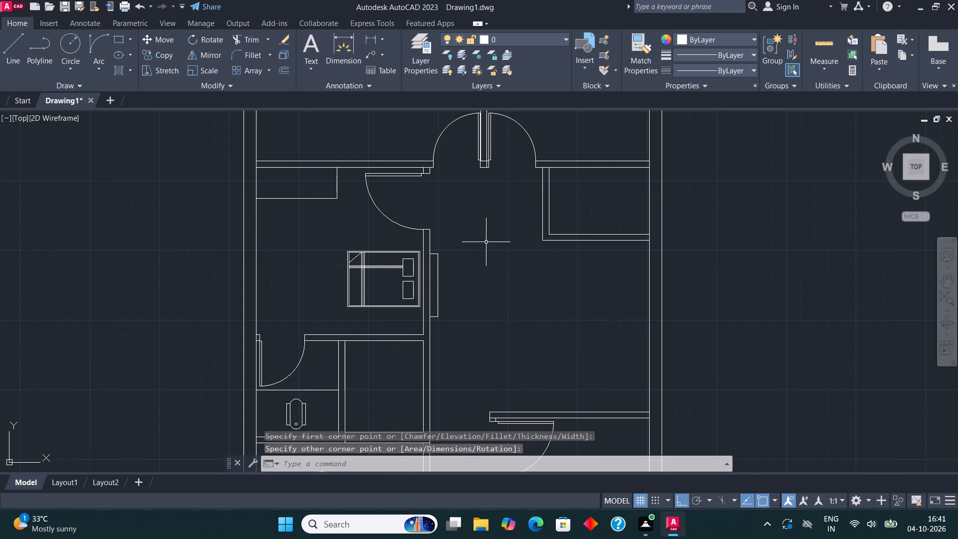
{"action": "scroll", "coordinate": [412, 281], "scroll_direction": "up", "scroll_amount": 1}
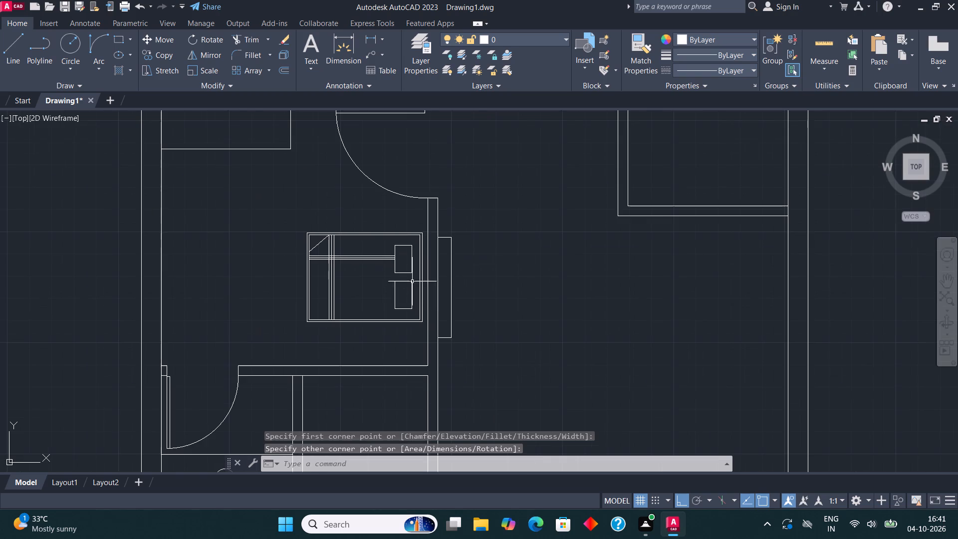
{"action": "left_click", "coordinate": [424, 325]}
{"action": "left_click", "coordinate": [291, 214]}
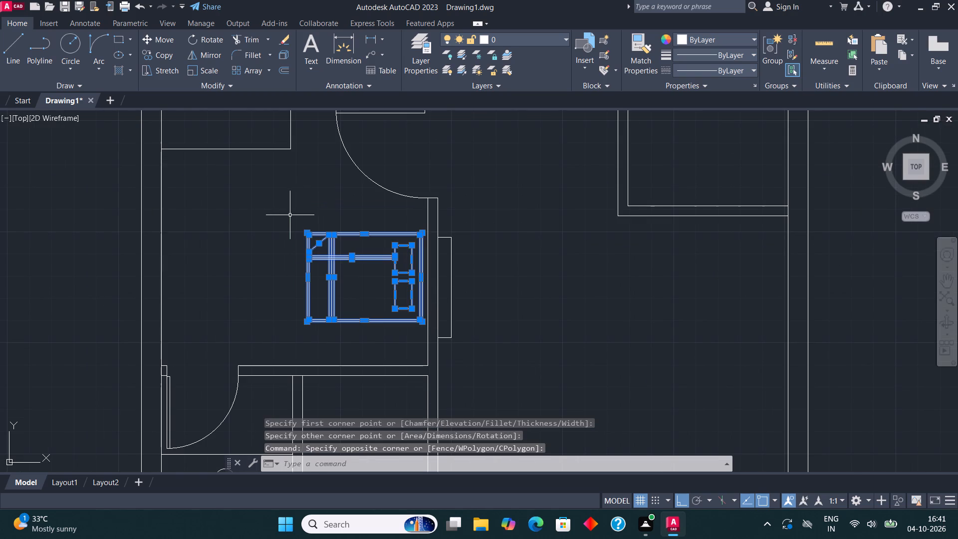
{"action": "left_click", "coordinate": [163, 62]}
{"action": "left_click", "coordinate": [160, 50]}
{"action": "left_click_drag", "start_coordinate": [378, 249], "coordinate": [385, 255]}
{"action": "scroll", "coordinate": [519, 259], "scroll_direction": "down", "scroll_amount": 2}
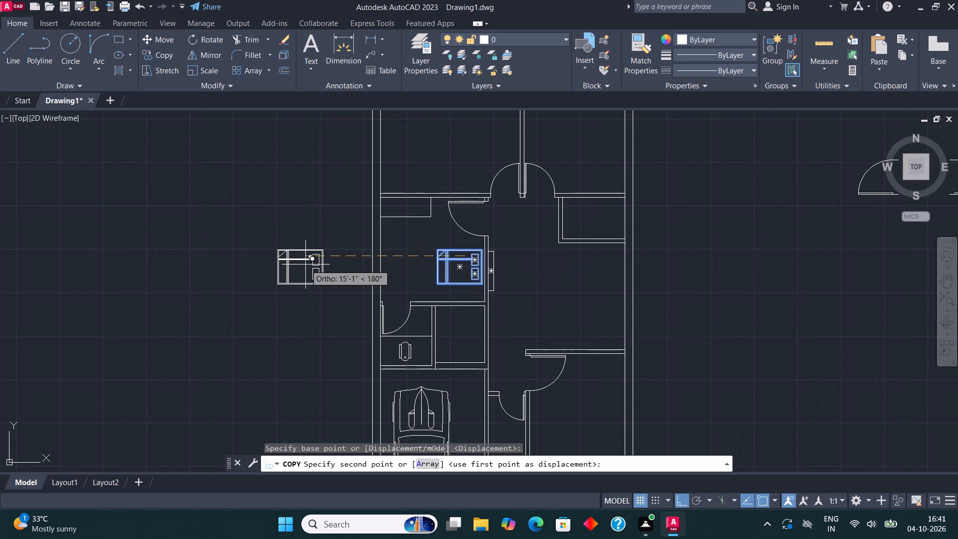
{"action": "left_click", "coordinate": [305, 265]}
{"action": "key", "text": "Escape"}
Rotate the copied bed outside the house by 270° so its pillows are at the lower end.
{"action": "left_click_drag", "start_coordinate": [338, 309], "coordinate": [325, 291]}
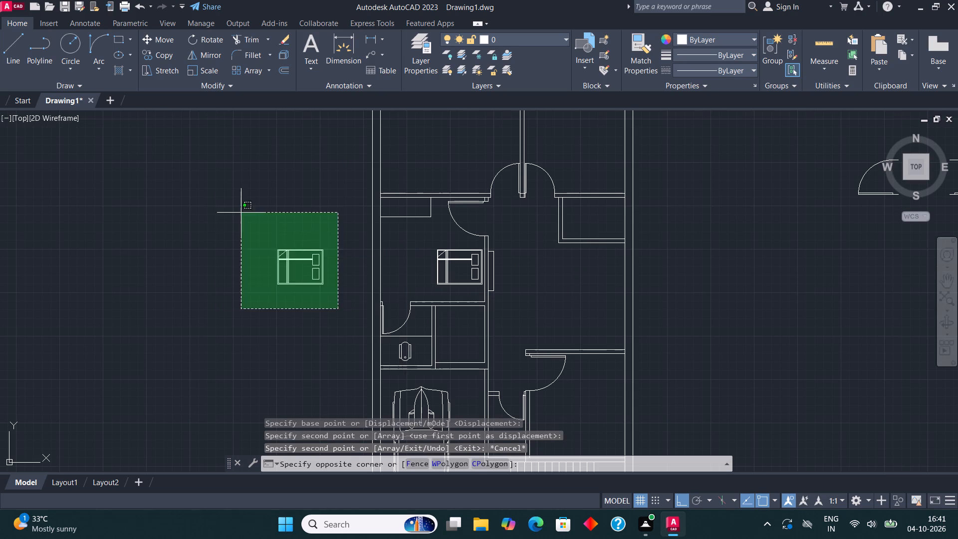
{"action": "left_click", "coordinate": [220, 207]}
{"action": "left_click", "coordinate": [208, 37]}
{"action": "left_click", "coordinate": [306, 315]}
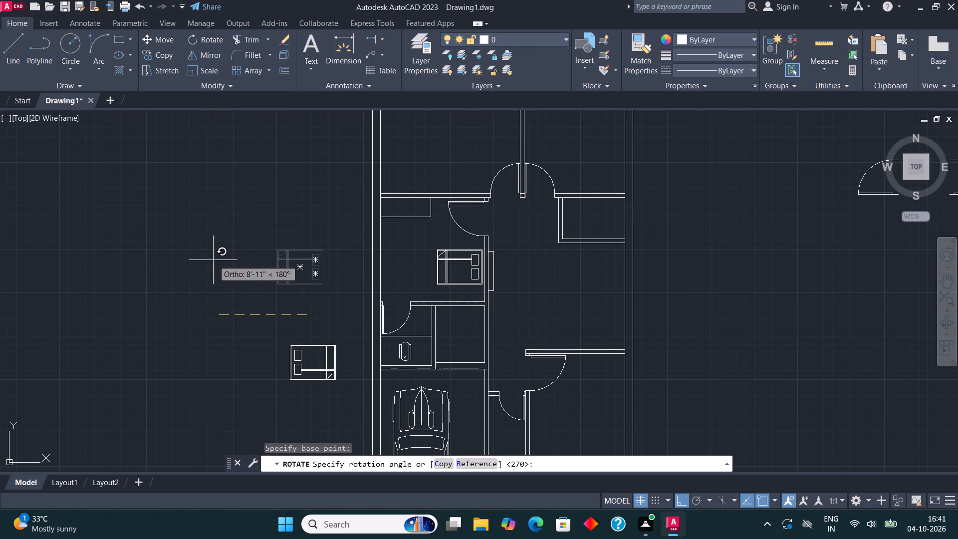
{"action": "left_click", "coordinate": [285, 381]}
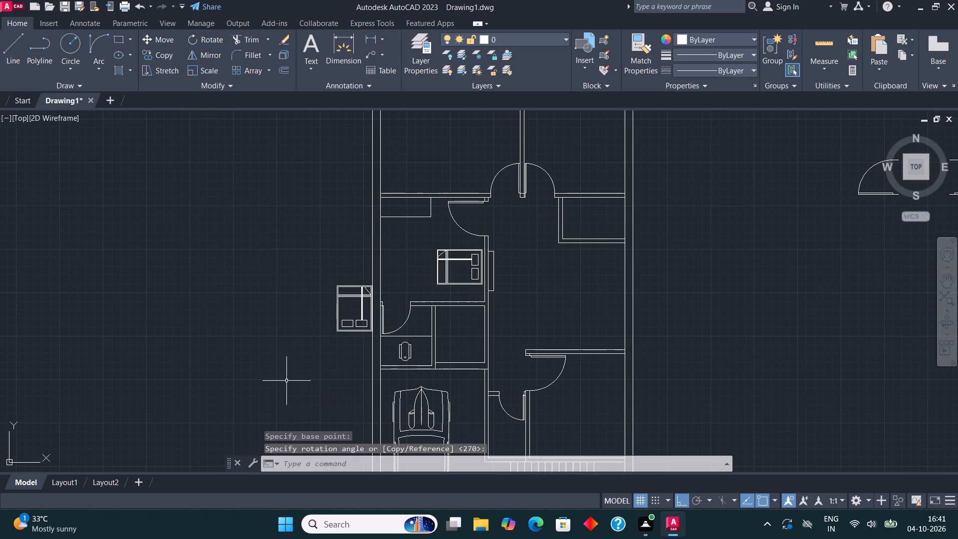
Move the rotated bed from outside the house into the upper-left bedroom, with its pillow end near the bottom wall.
{"action": "scroll", "coordinate": [372, 324], "scroll_direction": "up", "scroll_amount": 4}
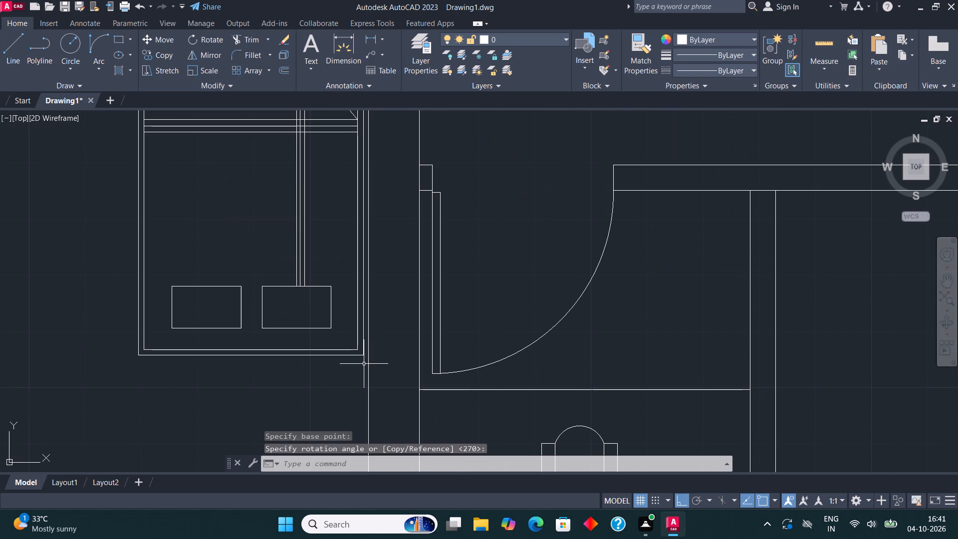
{"action": "left_click", "coordinate": [363, 364]}
{"action": "scroll", "coordinate": [349, 345], "scroll_direction": "down", "scroll_amount": 1}
{"action": "left_click", "coordinate": [218, 165]}
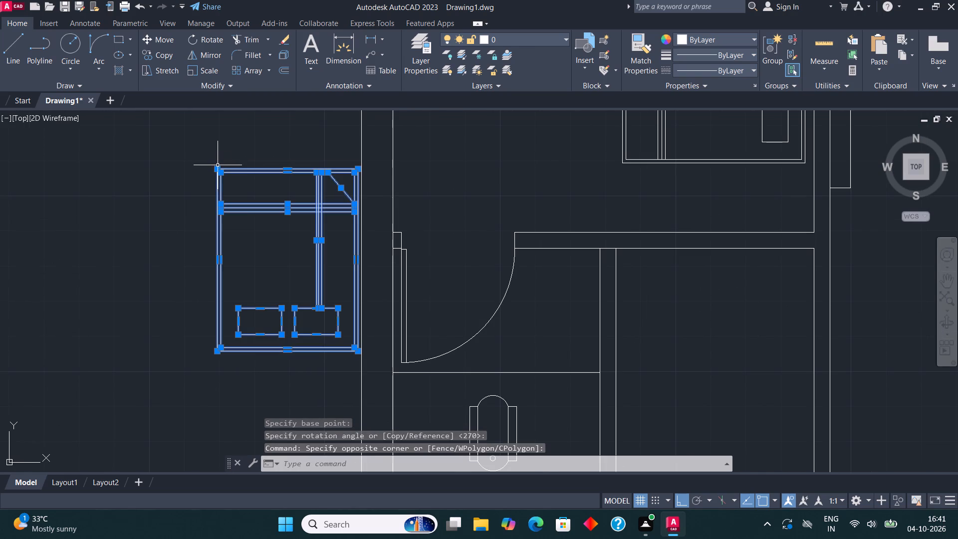
{"action": "left_click", "coordinate": [159, 40]}
{"action": "left_click", "coordinate": [297, 309]}
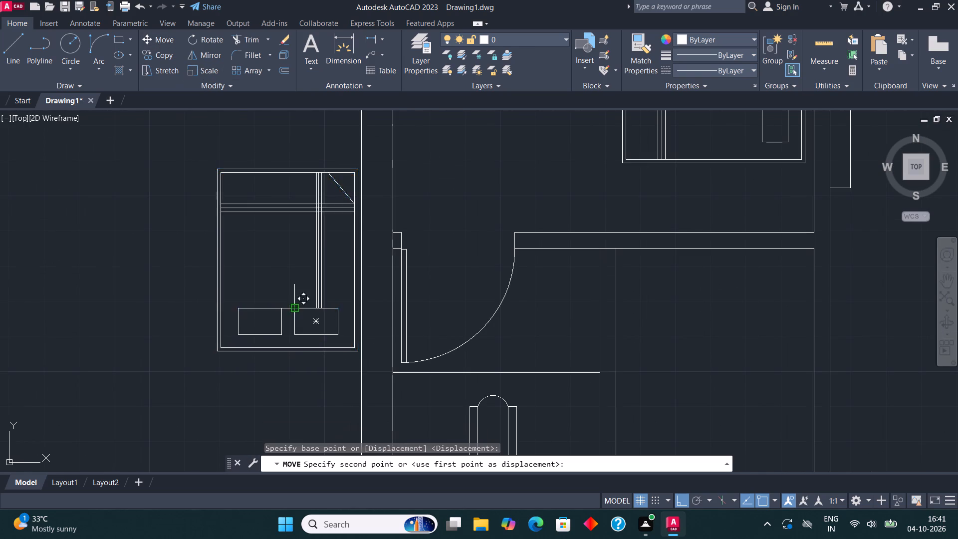
{"action": "scroll", "coordinate": [304, 358], "scroll_direction": "down", "scroll_amount": 3}
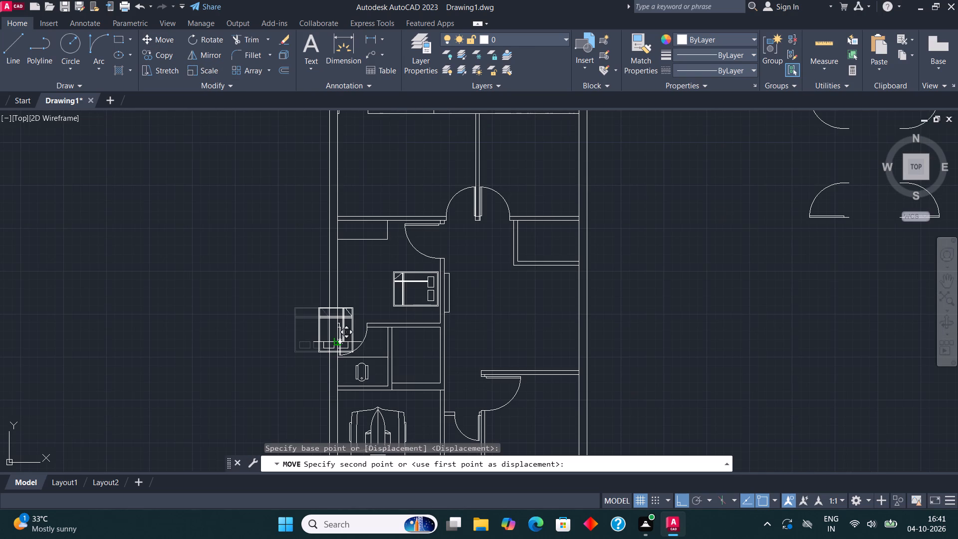
{"action": "key", "text": "F8"}
{"action": "scroll", "coordinate": [342, 344], "scroll_direction": "down", "scroll_amount": 1}
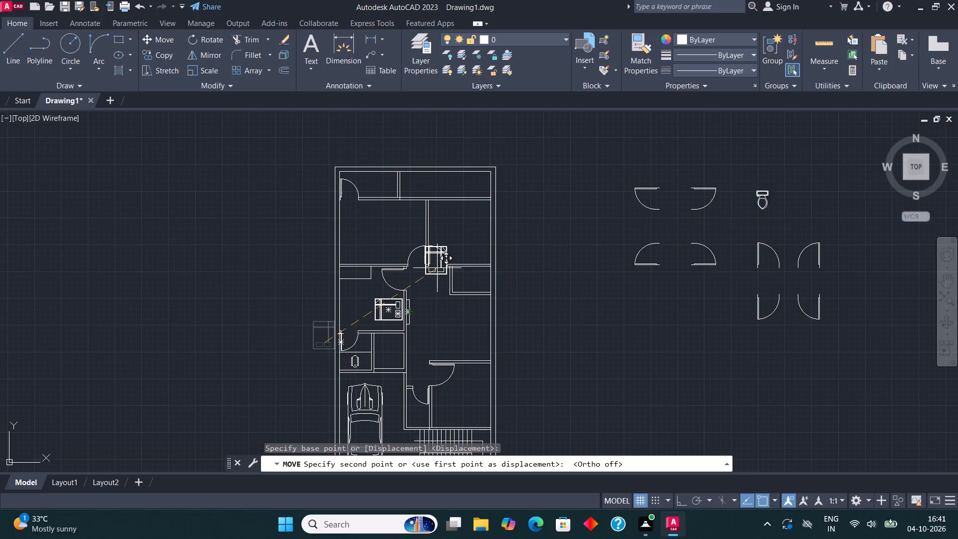
{"action": "middle_click_drag", "start_coordinate": [450, 275], "coordinate": [467, 312]}
{"action": "scroll", "coordinate": [392, 298], "scroll_direction": "up", "scroll_amount": 3}
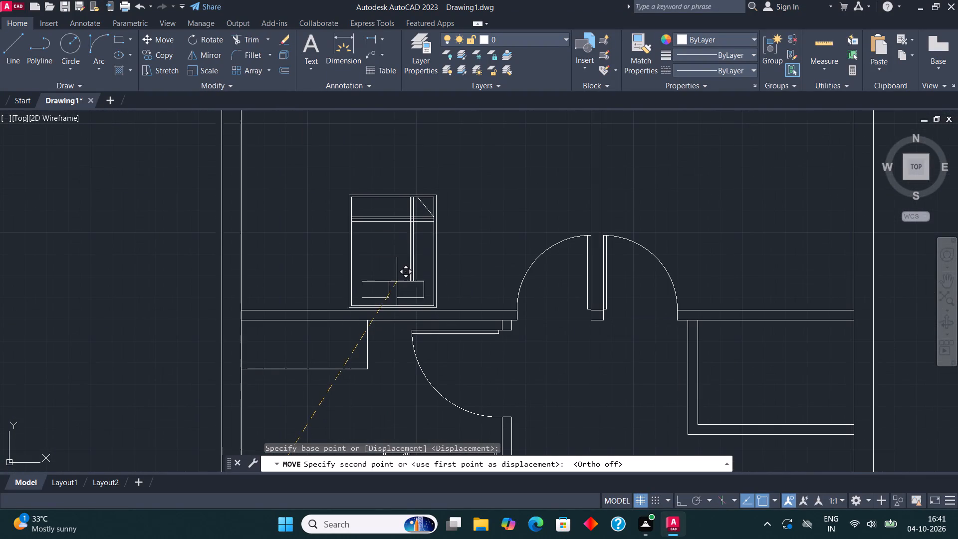
{"action": "left_click", "coordinate": [401, 279]}
{"action": "key", "text": "Escape"}
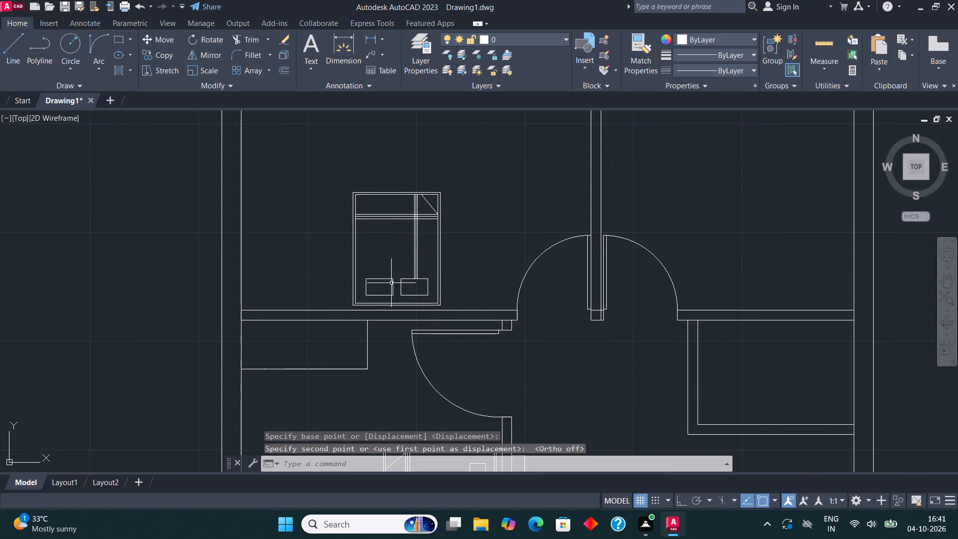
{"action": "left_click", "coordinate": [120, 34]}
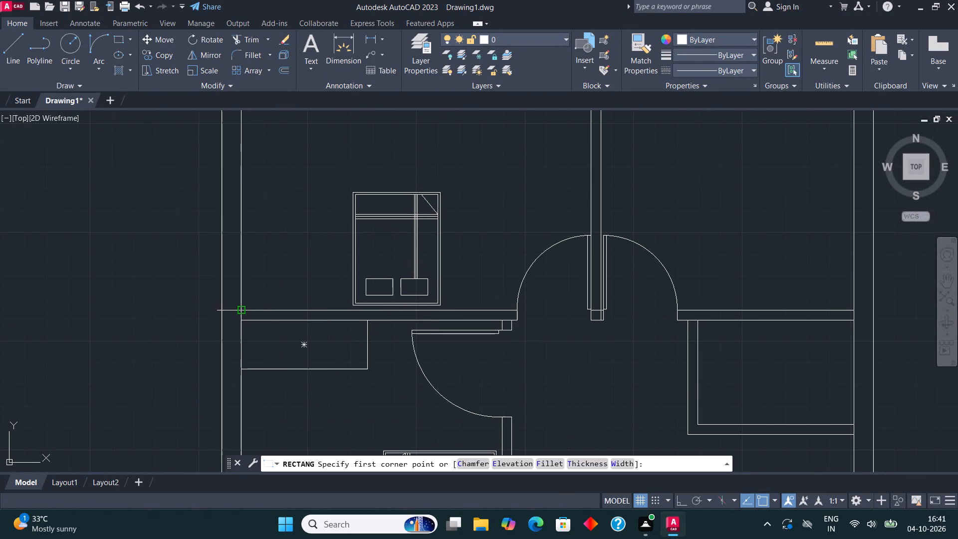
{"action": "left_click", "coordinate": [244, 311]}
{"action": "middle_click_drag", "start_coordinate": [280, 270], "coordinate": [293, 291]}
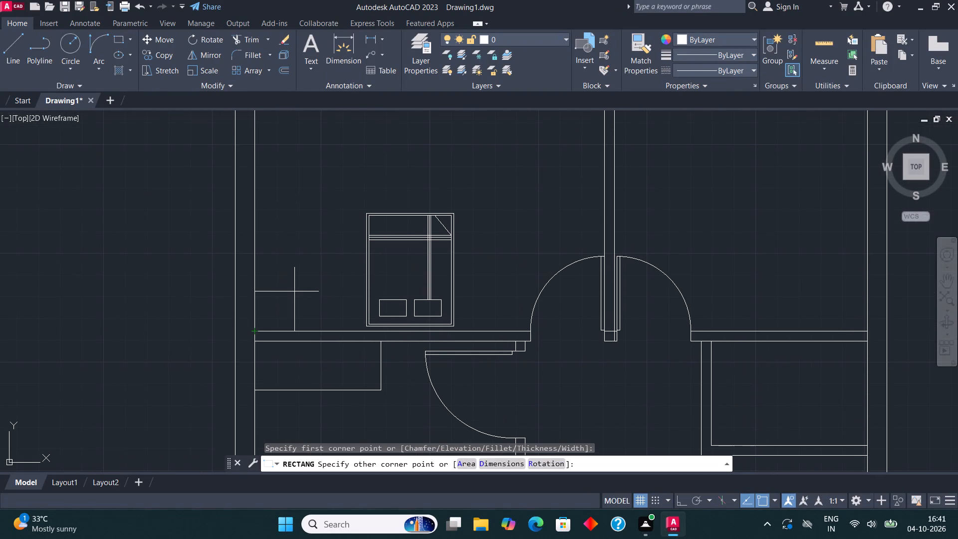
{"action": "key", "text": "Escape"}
Draw an upright rectangle against the left wall of the upper-left bedroom, beside the bed.
{"action": "left_click", "coordinate": [121, 41]}
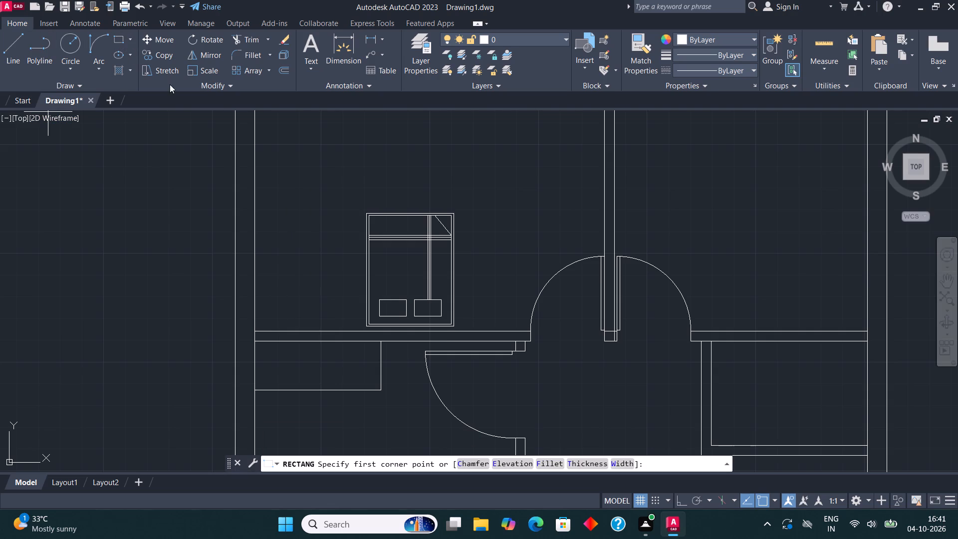
{"action": "middle_click_drag", "start_coordinate": [303, 144], "coordinate": [302, 161]}
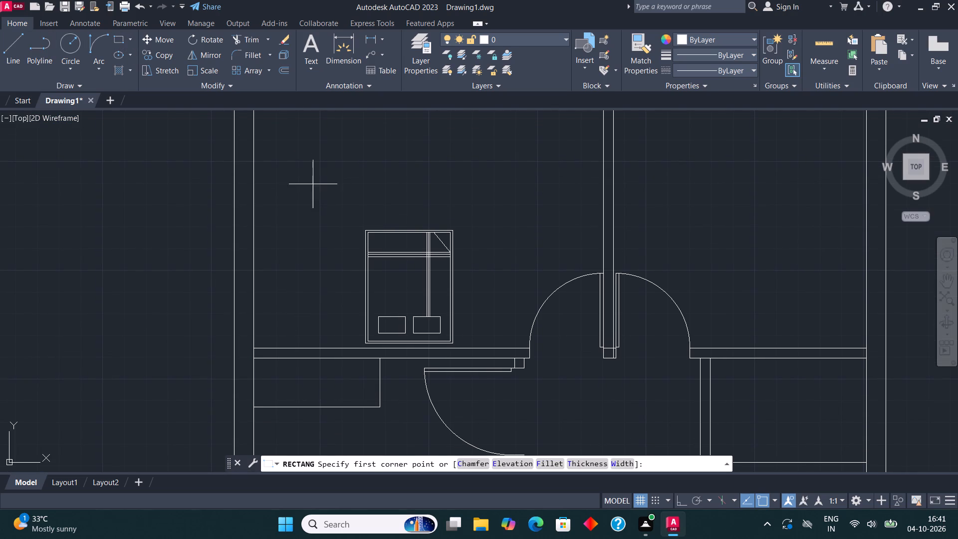
{"action": "left_click", "coordinate": [254, 280]}
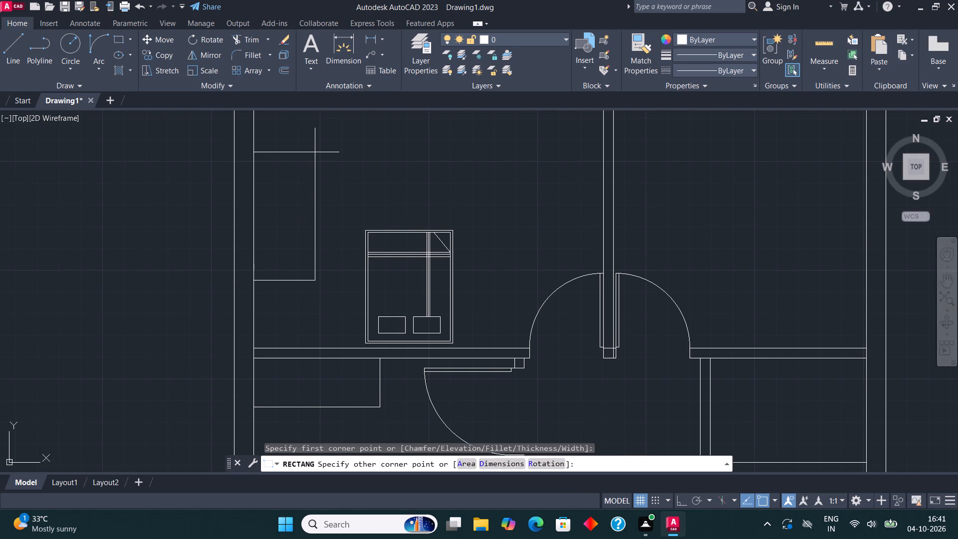
{"action": "left_click", "coordinate": [315, 158]}
Copy the toilet fixture from the lower bathroom into the top-left bathroom, close to its right wall.
{"action": "scroll", "coordinate": [332, 200], "scroll_direction": "down", "scroll_amount": 1}
{"action": "middle_click_drag", "start_coordinate": [401, 194], "coordinate": [404, 262]}
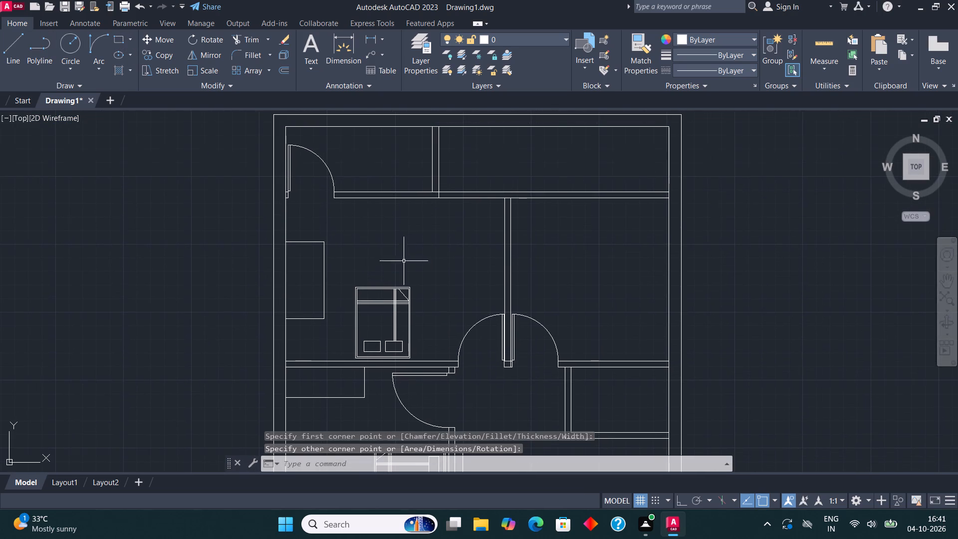
{"action": "middle_click_drag", "start_coordinate": [401, 158], "coordinate": [402, 194]}
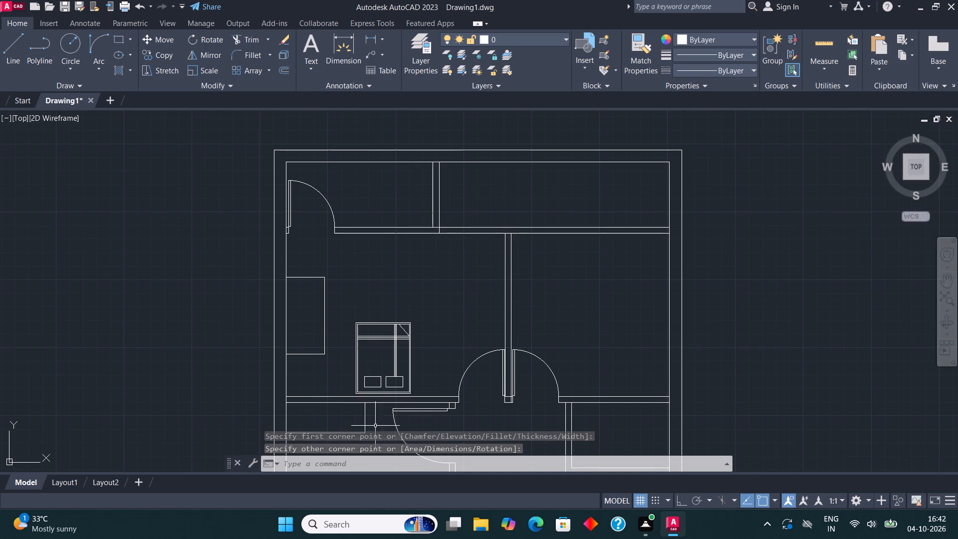
{"action": "middle_click_drag", "start_coordinate": [383, 385], "coordinate": [434, 128]}
{"action": "scroll", "coordinate": [379, 410], "scroll_direction": "up", "scroll_amount": 1}
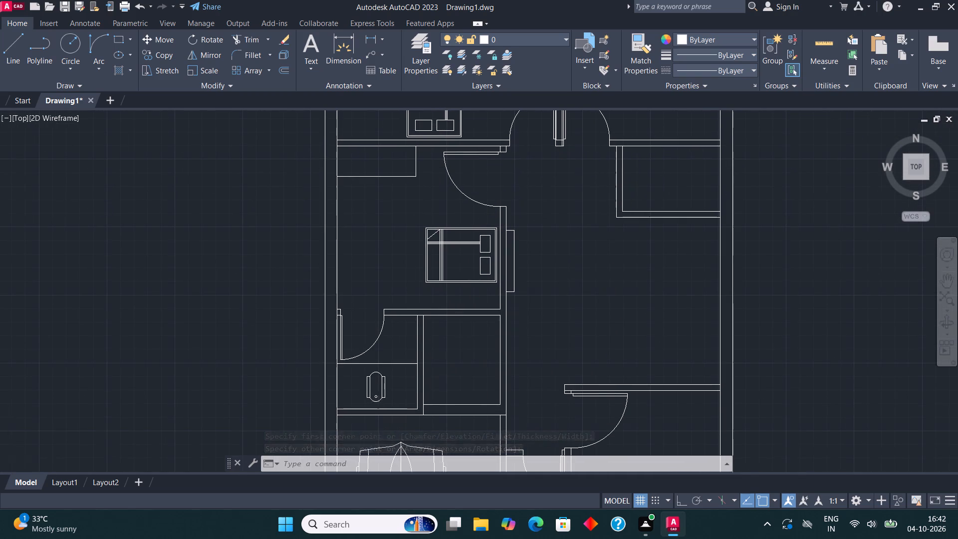
{"action": "scroll", "coordinate": [379, 410], "scroll_direction": "up", "scroll_amount": 1}
{"action": "left_click", "coordinate": [393, 396]}
{"action": "left_click", "coordinate": [327, 314]}
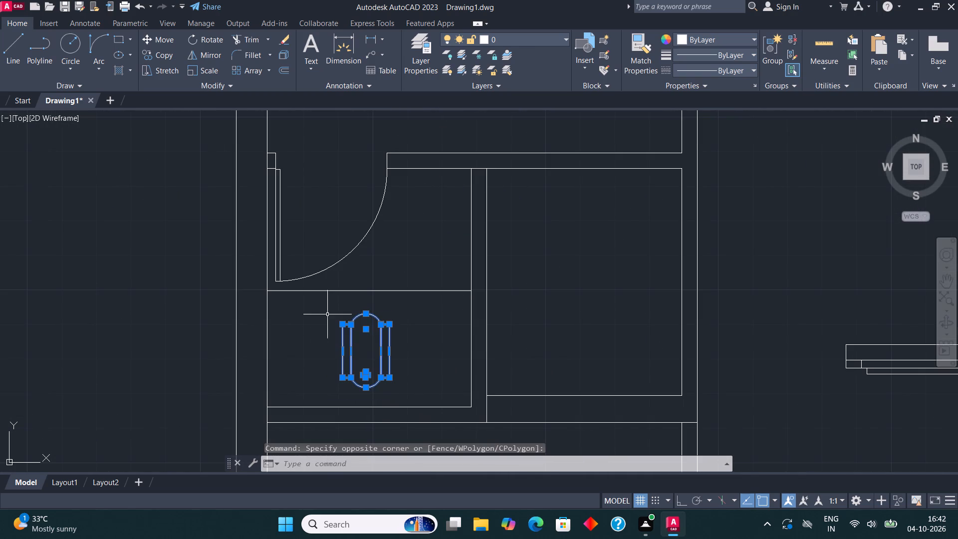
{"action": "left_click", "coordinate": [168, 52]}
{"action": "left_click", "coordinate": [368, 351]}
{"action": "scroll", "coordinate": [362, 369], "scroll_direction": "down", "scroll_amount": 1}
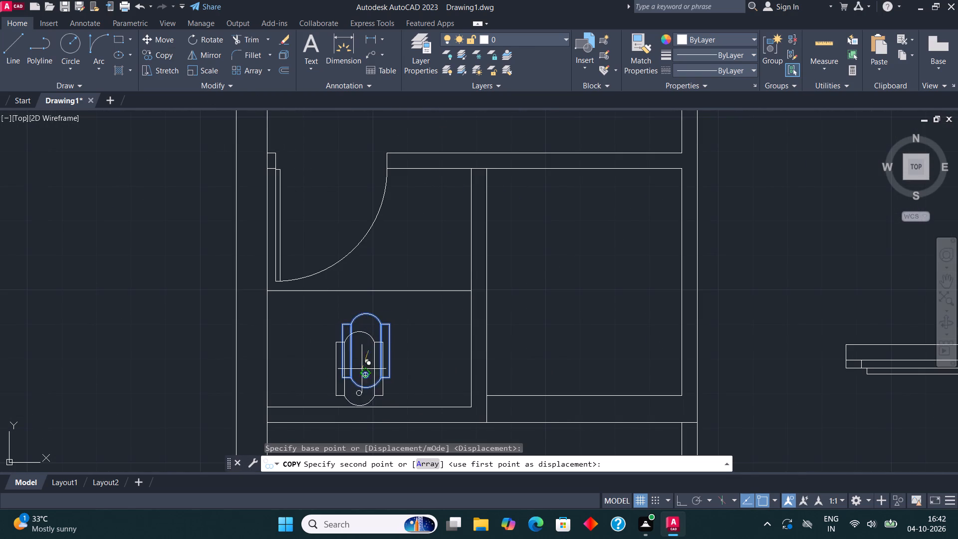
{"action": "scroll", "coordinate": [362, 369], "scroll_direction": "down", "scroll_amount": 2}
{"action": "scroll", "coordinate": [398, 316], "scroll_direction": "down", "scroll_amount": 2}
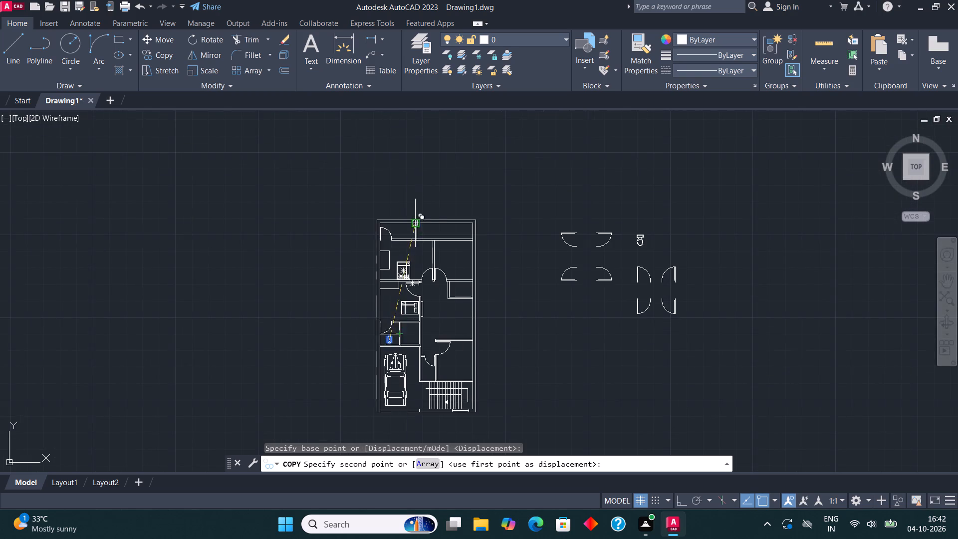
{"action": "scroll", "coordinate": [413, 225], "scroll_direction": "up", "scroll_amount": 5}
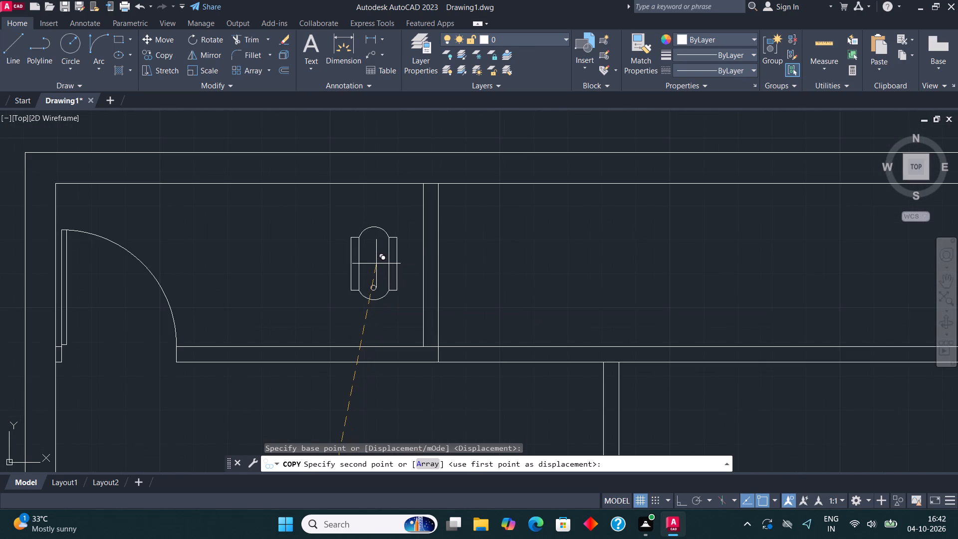
{"action": "left_click", "coordinate": [378, 263]}
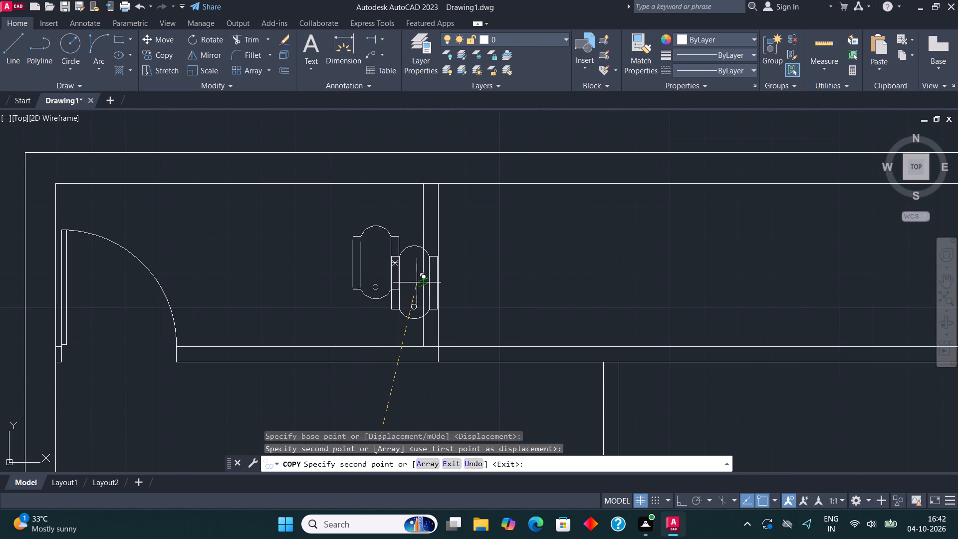
{"action": "key", "text": "Escape"}
Rotate the copied toilet fixture in the top-left bathroom by 180°.
{"action": "left_click", "coordinate": [403, 307]}
{"action": "left_click", "coordinate": [322, 212]}
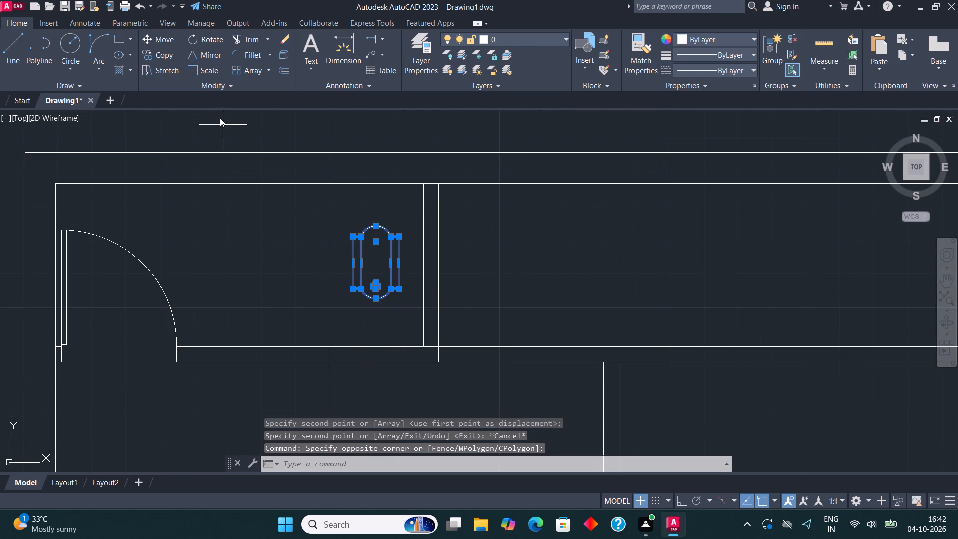
{"action": "left_click", "coordinate": [214, 38]}
{"action": "left_click", "coordinate": [379, 269]}
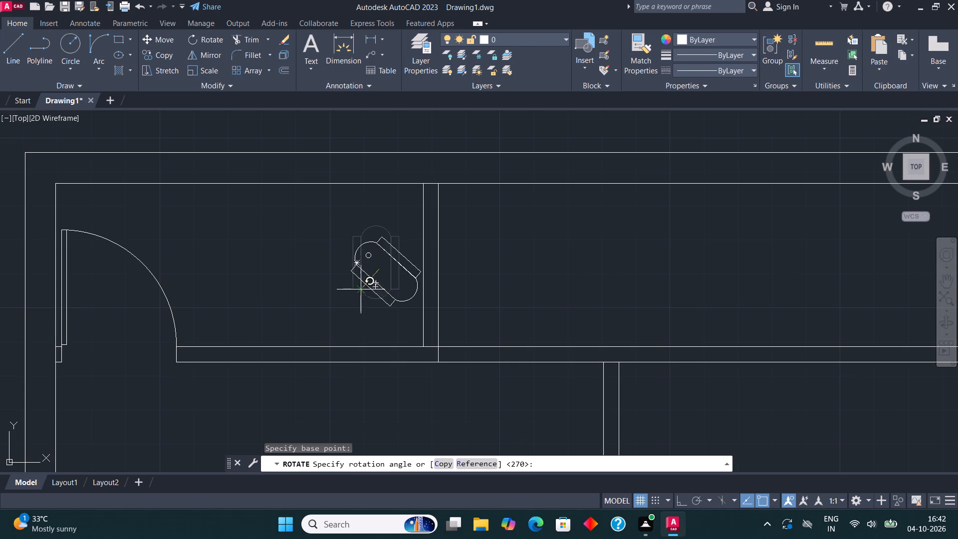
{"action": "key", "text": "F8"}
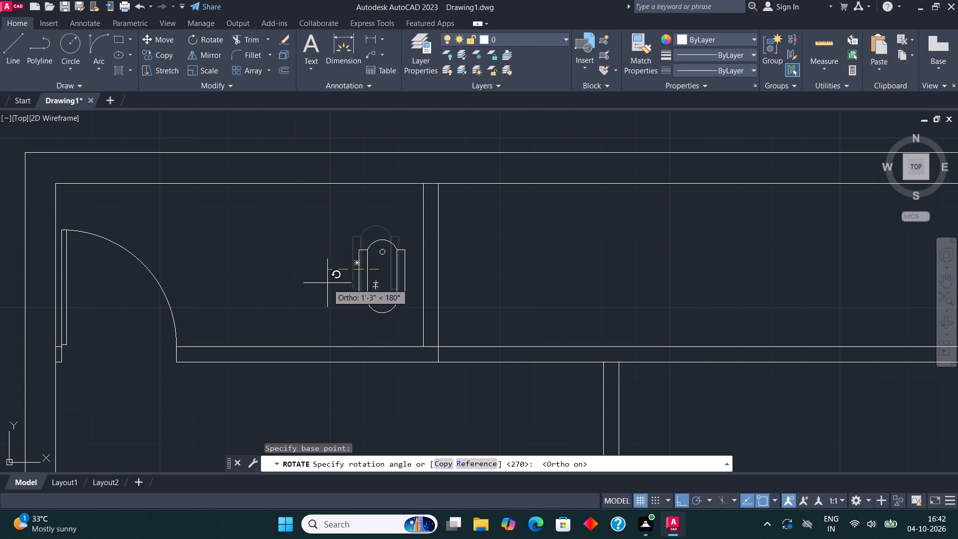
{"action": "left_click", "coordinate": [322, 274]}
Draw a vertical line across the top-left bathroom from its bottom wall to its top wall, left of the toilet.
{"action": "middle_click_drag", "start_coordinate": [374, 295], "coordinate": [401, 295]}
{"action": "left_click", "coordinate": [6, 45]}
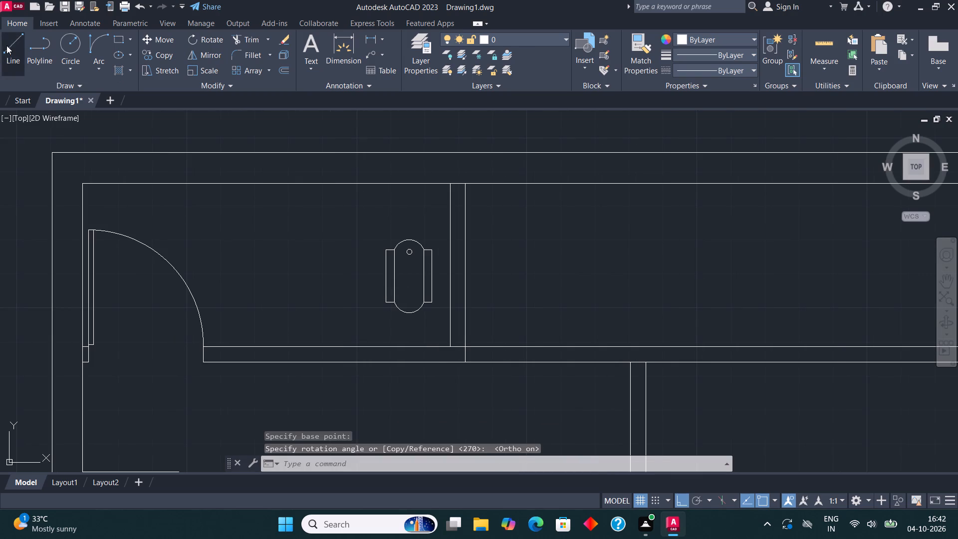
{"action": "left_click", "coordinate": [347, 345]}
{"action": "left_click", "coordinate": [350, 183]}
{"action": "scroll", "coordinate": [285, 227], "scroll_direction": "down", "scroll_amount": 2}
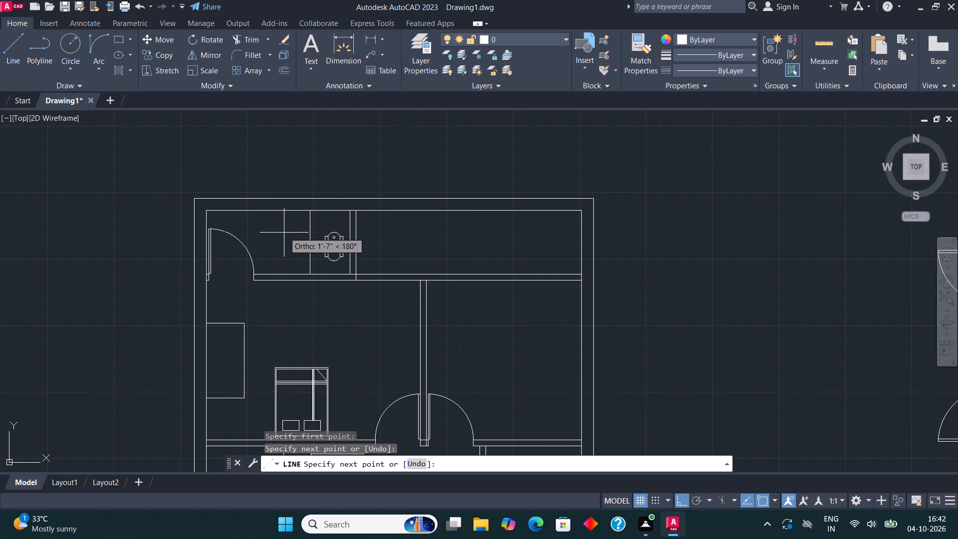
{"action": "key", "text": "Escape"}
Draw a short vertical line across the upper-right bedroom's top wall, just right of the partition between the two upper bedrooms.
{"action": "middle_click_drag", "start_coordinate": [427, 270], "coordinate": [399, 255]}
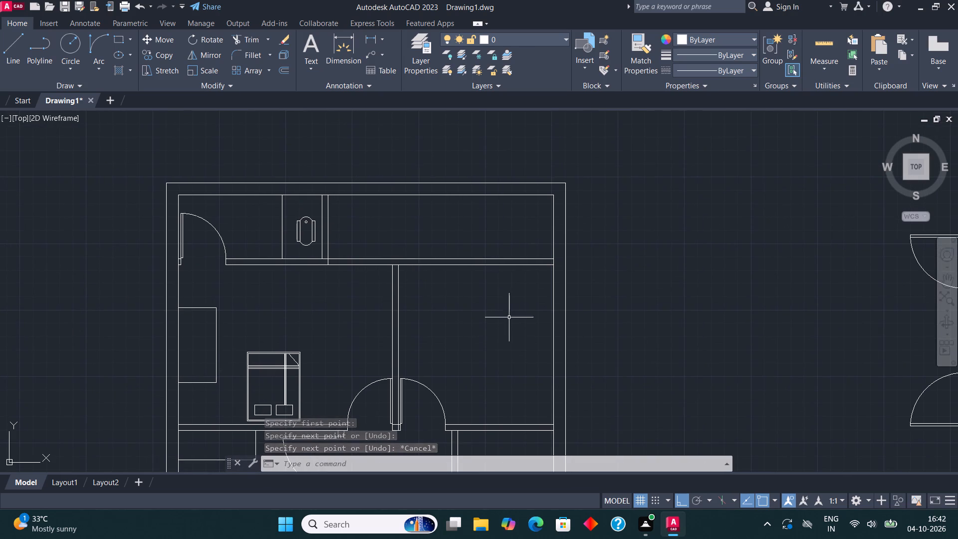
{"action": "middle_click_drag", "start_coordinate": [500, 309], "coordinate": [492, 327]}
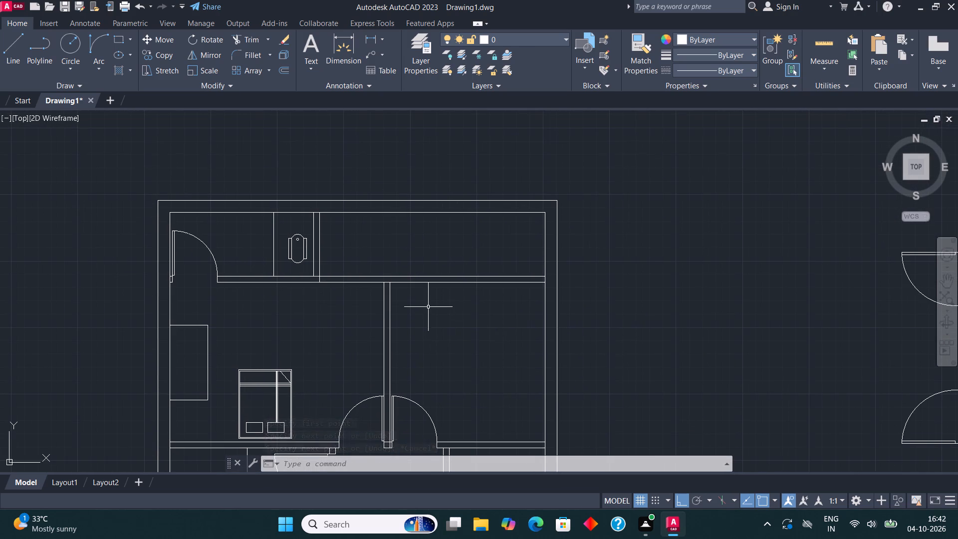
{"action": "scroll", "coordinate": [428, 304], "scroll_direction": "up", "scroll_amount": 2}
{"action": "left_click", "coordinate": [15, 50]}
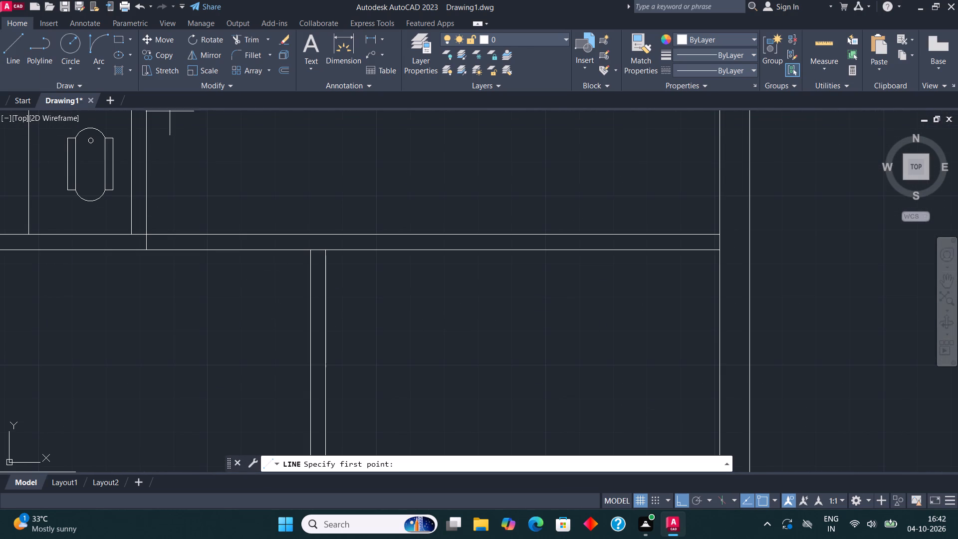
{"action": "middle_click_drag", "start_coordinate": [253, 197], "coordinate": [255, 232]}
{"action": "scroll", "coordinate": [269, 265], "scroll_direction": "up", "scroll_amount": 1}
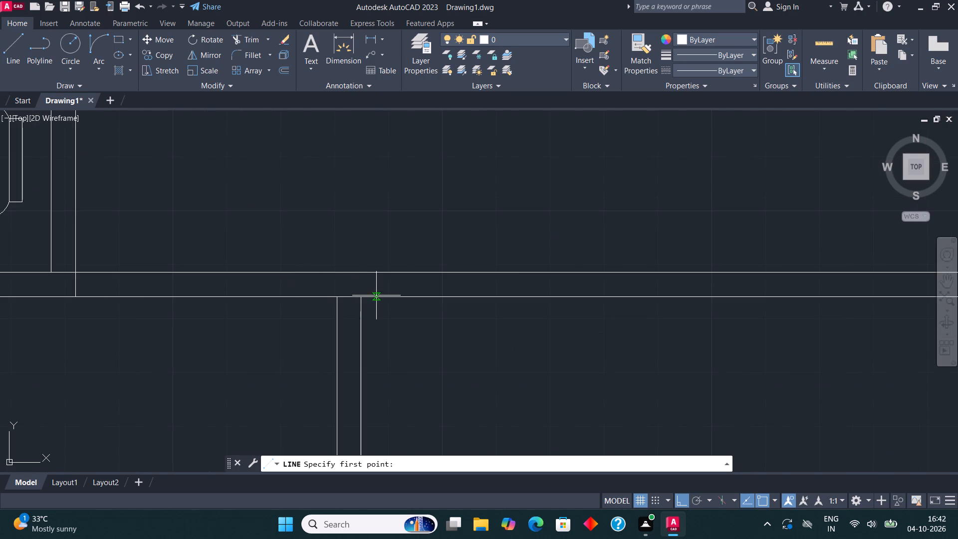
{"action": "left_click", "coordinate": [374, 298]}
{"action": "left_click", "coordinate": [377, 275]}
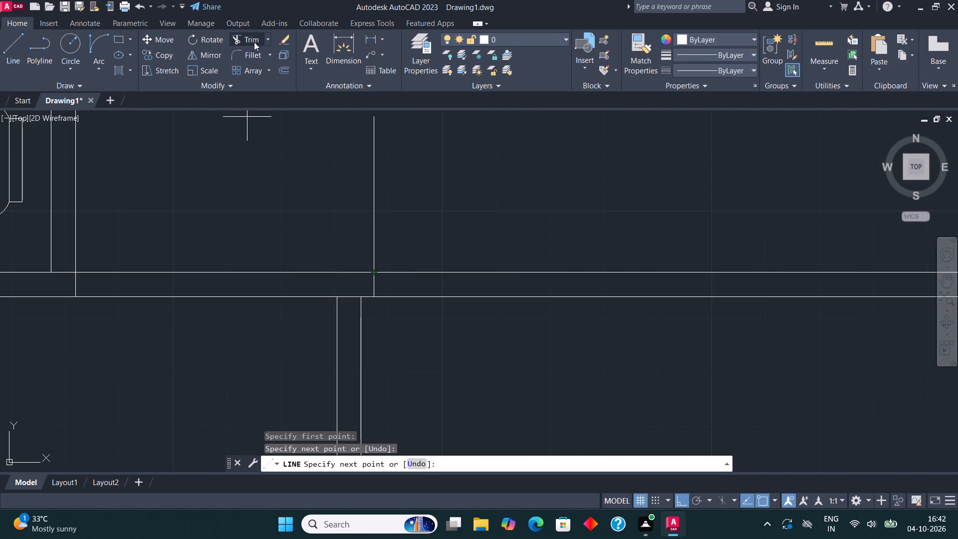
Trim the wall line crossing the partition between the two upper bedrooms where it meets the top wall.
{"action": "left_click", "coordinate": [254, 40]}
{"action": "left_click_drag", "start_coordinate": [353, 293], "coordinate": [353, 298]}
{"action": "left_click", "coordinate": [352, 311]}
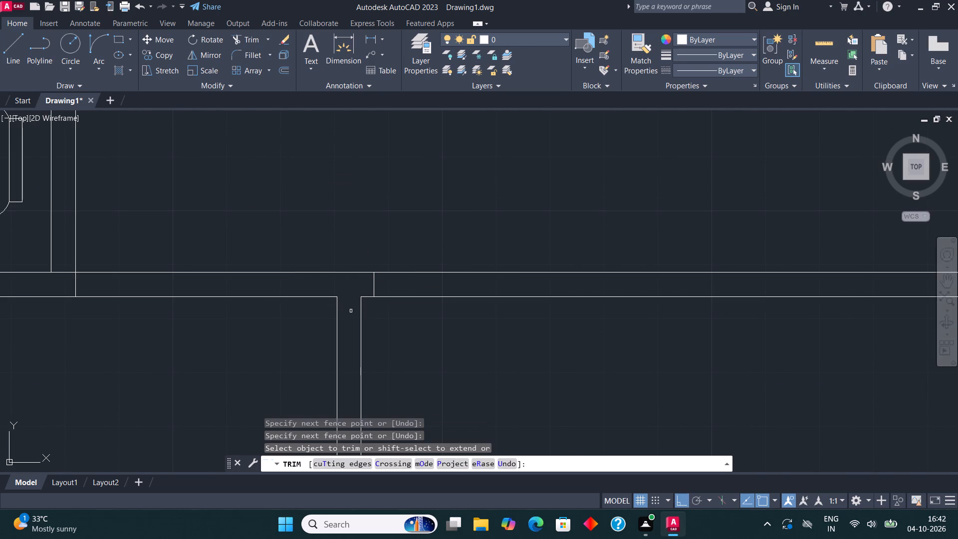
{"action": "key", "text": "Escape"}
Draw a horizontal rectangle within the thickness of the upper-right bedroom's top wall, starting at the short vertical line.
{"action": "left_click", "coordinate": [118, 41]}
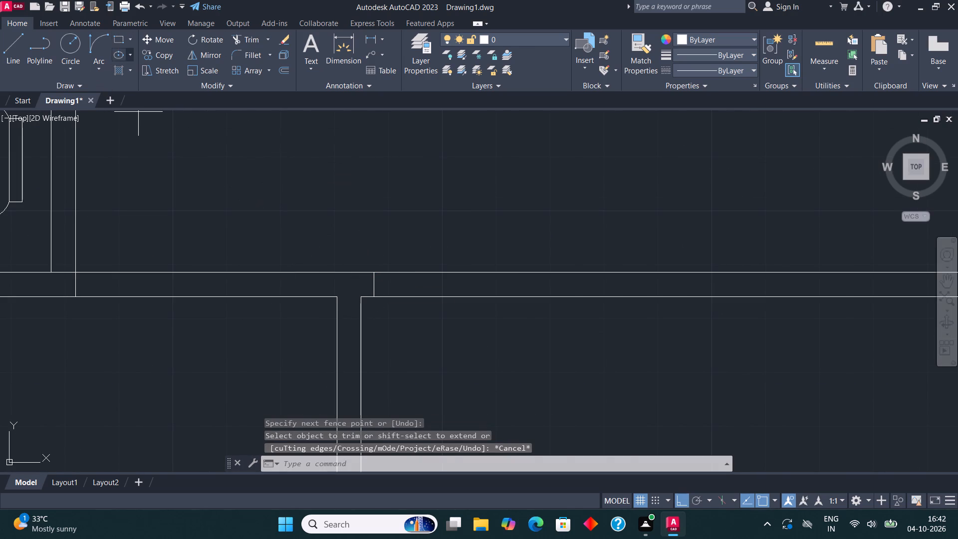
{"action": "left_click", "coordinate": [376, 297]}
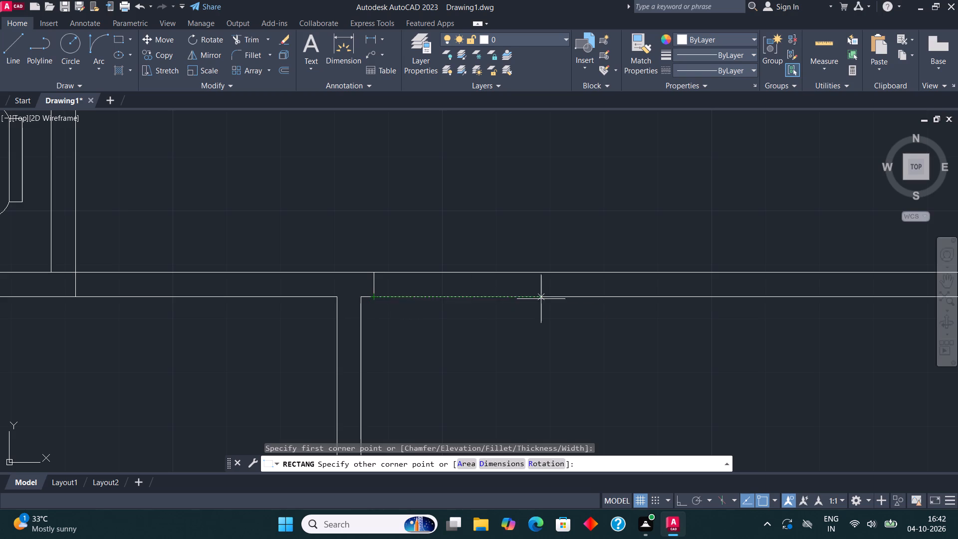
{"action": "left_click", "coordinate": [652, 273]}
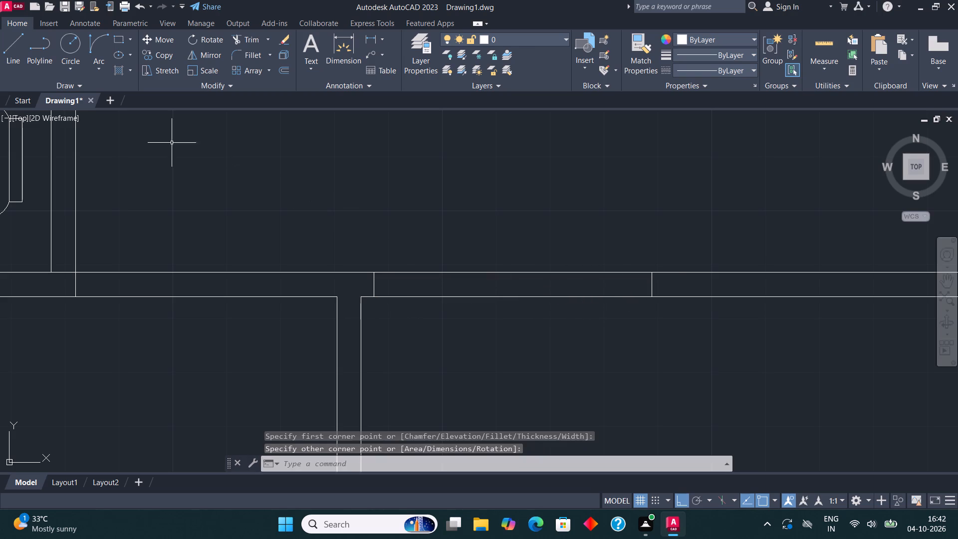
Draw a horizontal centre line through the rectangle in the upper-right room's top wall, between the midpoints of its short sides.
{"action": "left_click", "coordinate": [17, 42]}
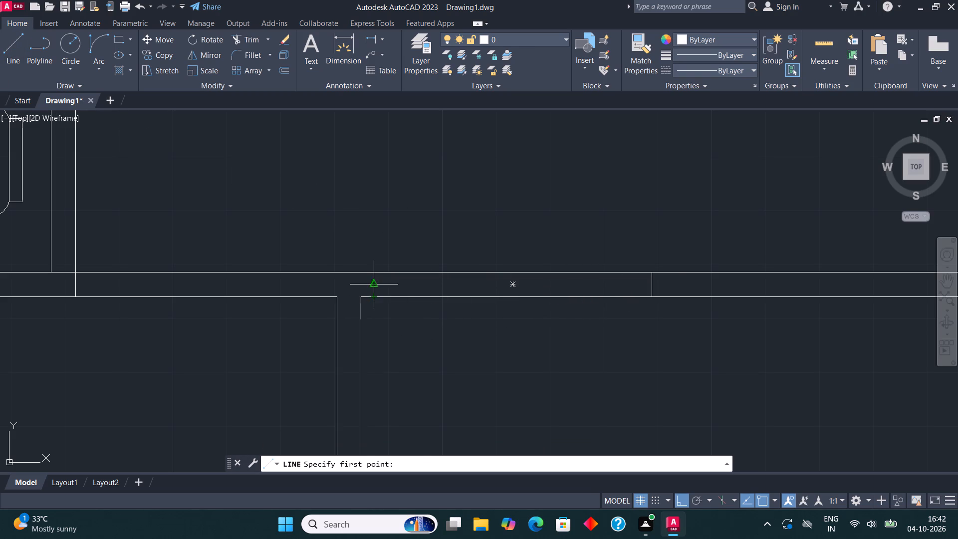
{"action": "left_click", "coordinate": [377, 287]}
{"action": "left_click", "coordinate": [653, 286]}
{"action": "scroll", "coordinate": [416, 320], "scroll_direction": "down", "scroll_amount": 2}
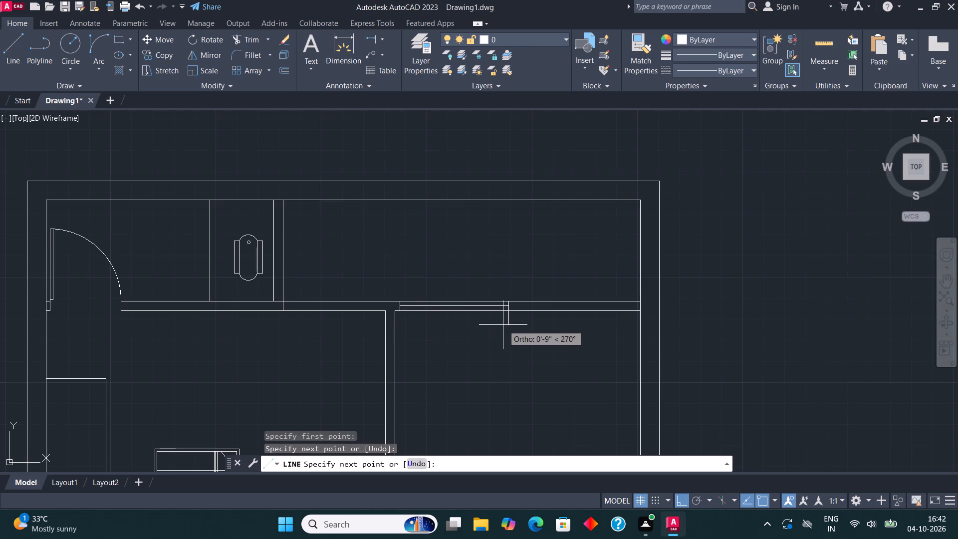
{"action": "key", "text": "Escape"}
Draw a second rectangle within the same top wall's thickness, between the first window and the outer side wall.
{"action": "middle_click_drag", "start_coordinate": [512, 331], "coordinate": [453, 333]}
{"action": "middle_click_drag", "start_coordinate": [451, 311], "coordinate": [450, 327]}
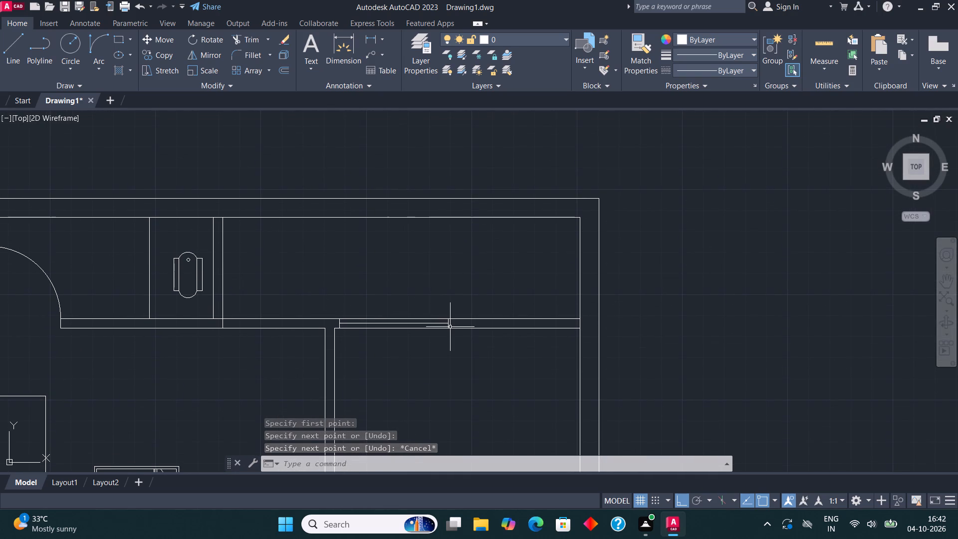
{"action": "scroll", "coordinate": [449, 317], "scroll_direction": "up", "scroll_amount": 1}
{"action": "left_click", "coordinate": [115, 33]}
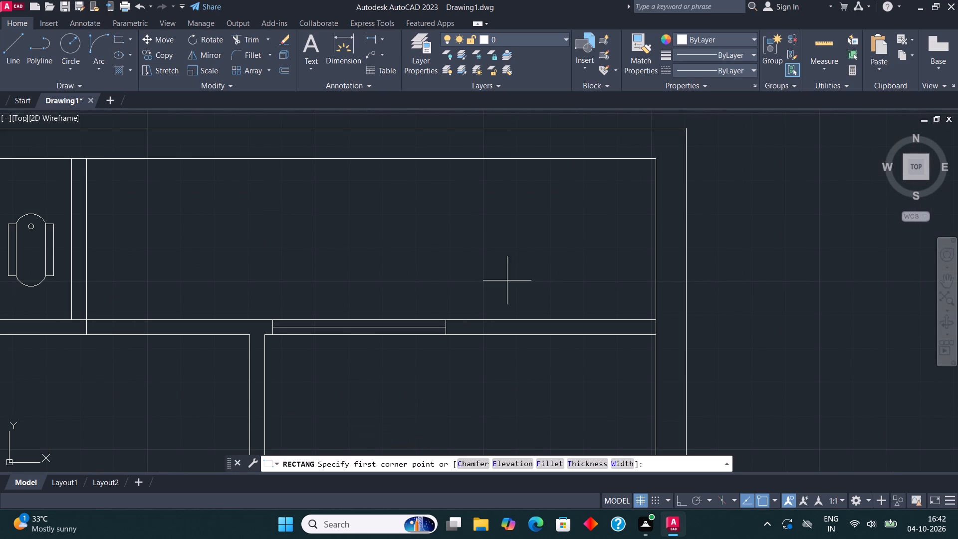
{"action": "middle_click_drag", "start_coordinate": [557, 319], "coordinate": [521, 314]}
{"action": "scroll", "coordinate": [498, 298], "scroll_direction": "up", "scroll_amount": 1}
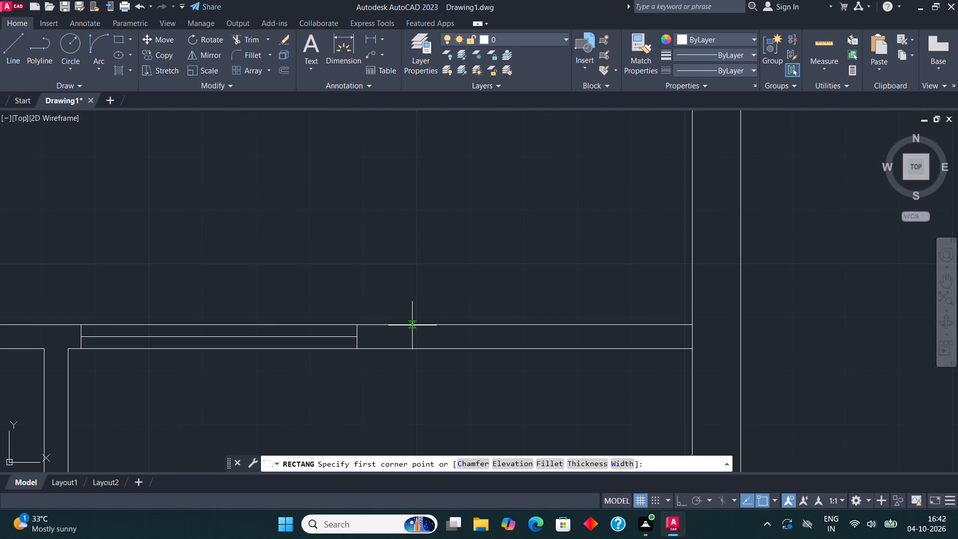
{"action": "left_click", "coordinate": [411, 325]}
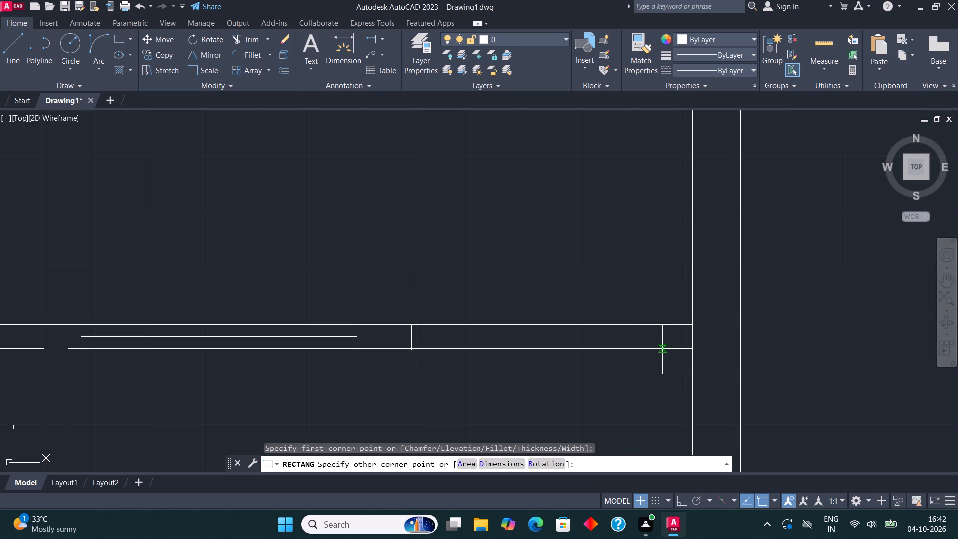
{"action": "left_click", "coordinate": [662, 349]}
Draw a horizontal centre line through the second window rectangle, between the midpoints of its short sides.
{"action": "left_click", "coordinate": [14, 36]}
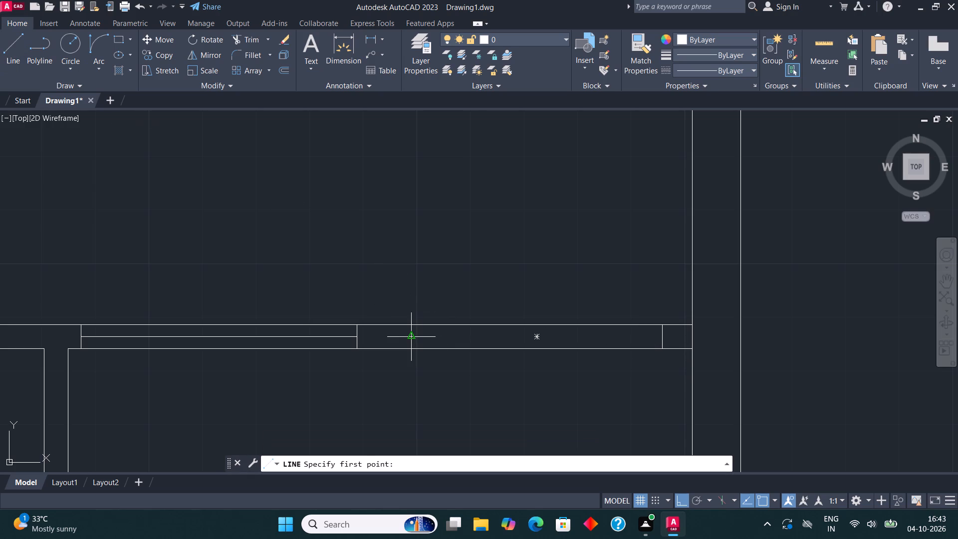
{"action": "left_click", "coordinate": [412, 338]}
{"action": "left_click", "coordinate": [665, 340]}
{"action": "scroll", "coordinate": [663, 285], "scroll_direction": "down", "scroll_amount": 2}
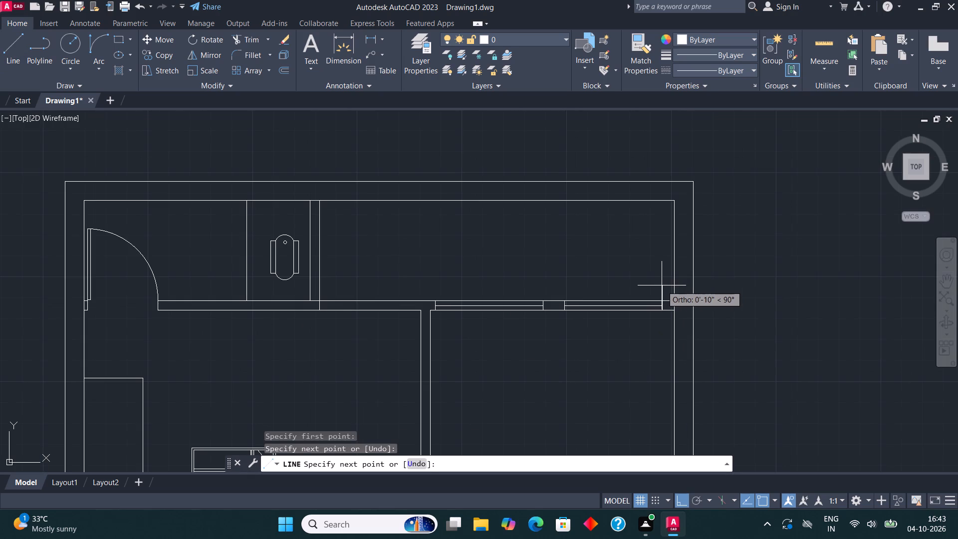
{"action": "key", "text": "Escape"}
Draw a line 2' up from the upper-right room's bottom wall beside the door, continuing horizontally toward the outer side wall.
{"action": "middle_click_drag", "start_coordinate": [634, 362], "coordinate": [629, 314]}
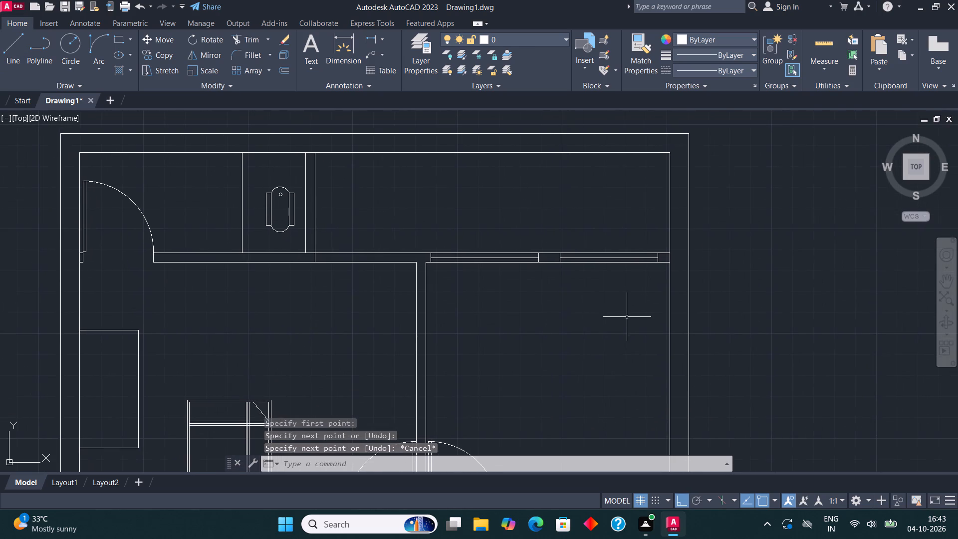
{"action": "left_click", "coordinate": [9, 48]}
{"action": "middle_click_drag", "start_coordinate": [563, 286], "coordinate": [563, 277]}
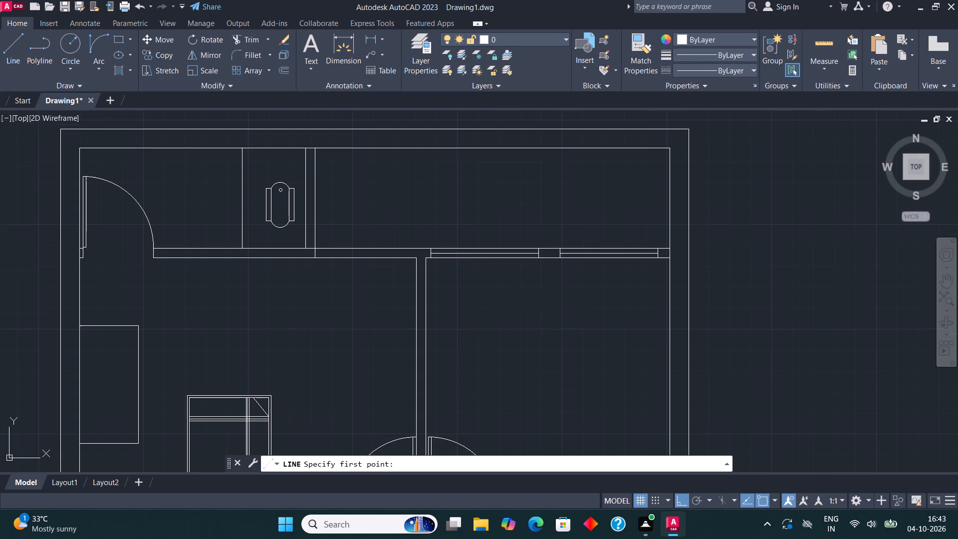
{"action": "middle_click_drag", "start_coordinate": [563, 277], "coordinate": [562, 265]}
{"action": "scroll", "coordinate": [570, 263], "scroll_direction": "down", "scroll_amount": 1}
{"action": "scroll", "coordinate": [542, 409], "scroll_direction": "up", "scroll_amount": 2}
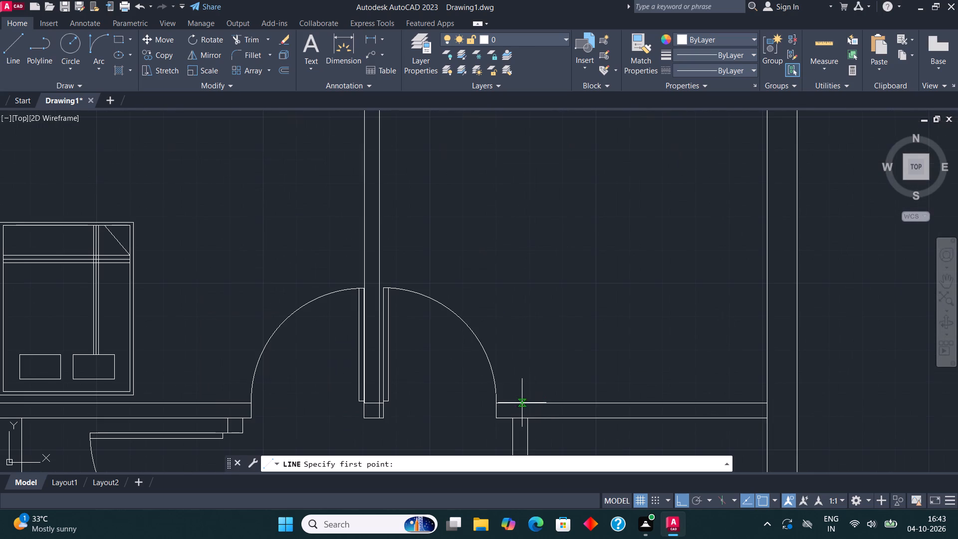
{"action": "left_click", "coordinate": [521, 401]}
{"action": "type", "text": "2'"}
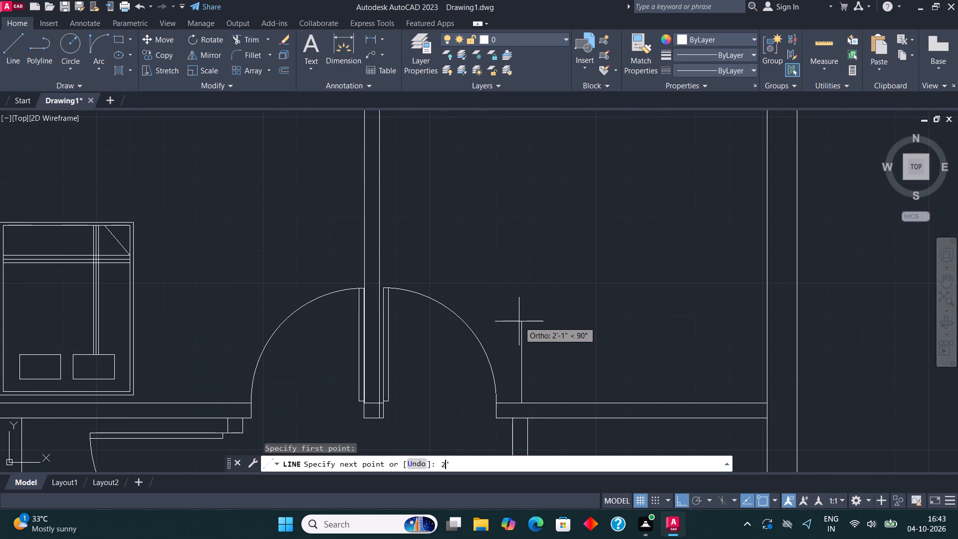
{"action": "key", "text": "Return"}
{"action": "left_click", "coordinate": [682, 314]}
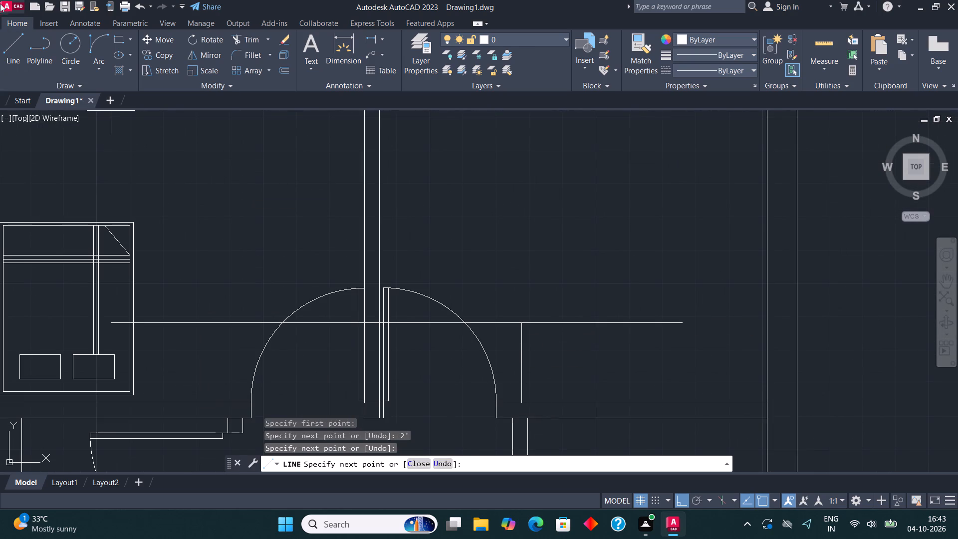
Draw a line 2' inward from the outer side wall, level with the lower counter line, continuing vertically toward the top wall.
{"action": "left_click", "coordinate": [15, 34]}
{"action": "middle_click_drag", "start_coordinate": [659, 322], "coordinate": [544, 324]}
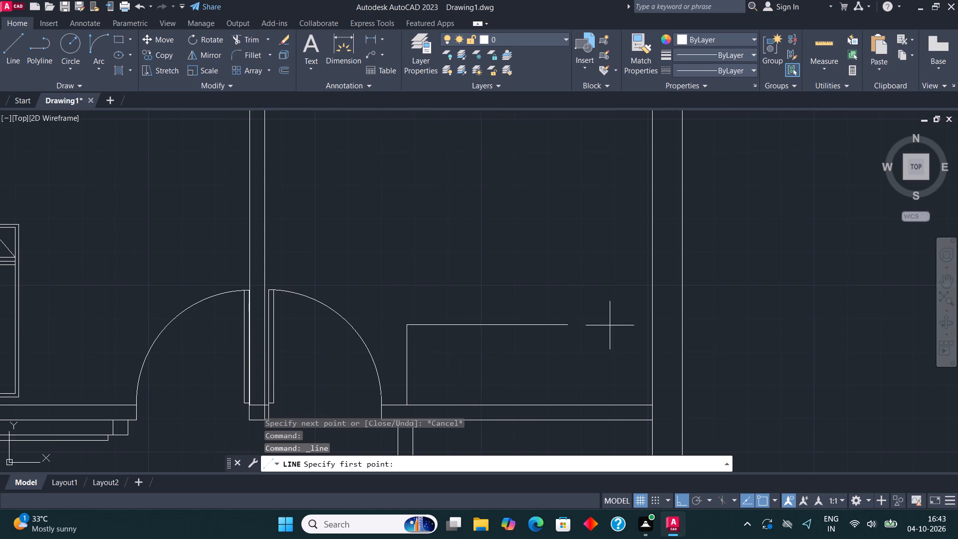
{"action": "left_click", "coordinate": [654, 325]}
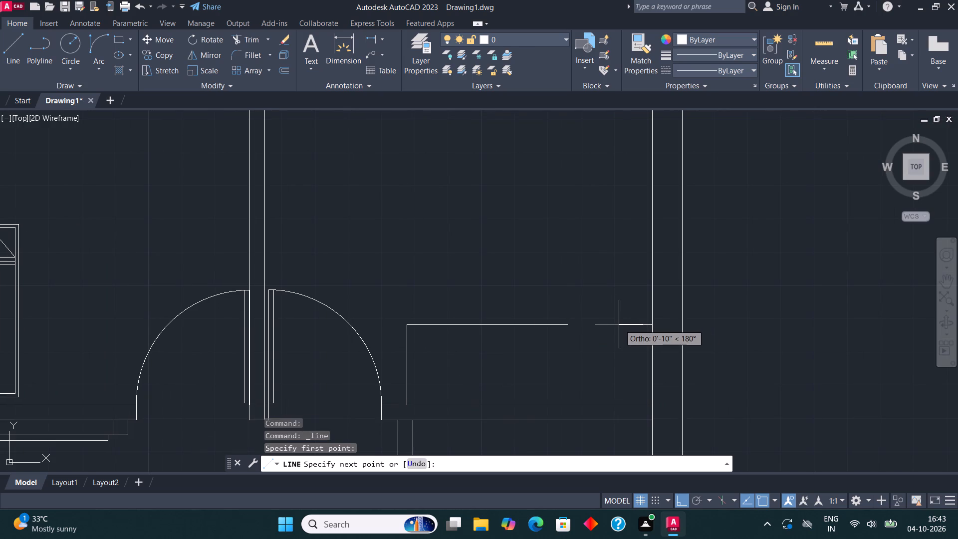
{"action": "type", "text": "2'"}
{"action": "key", "text": "Return"}
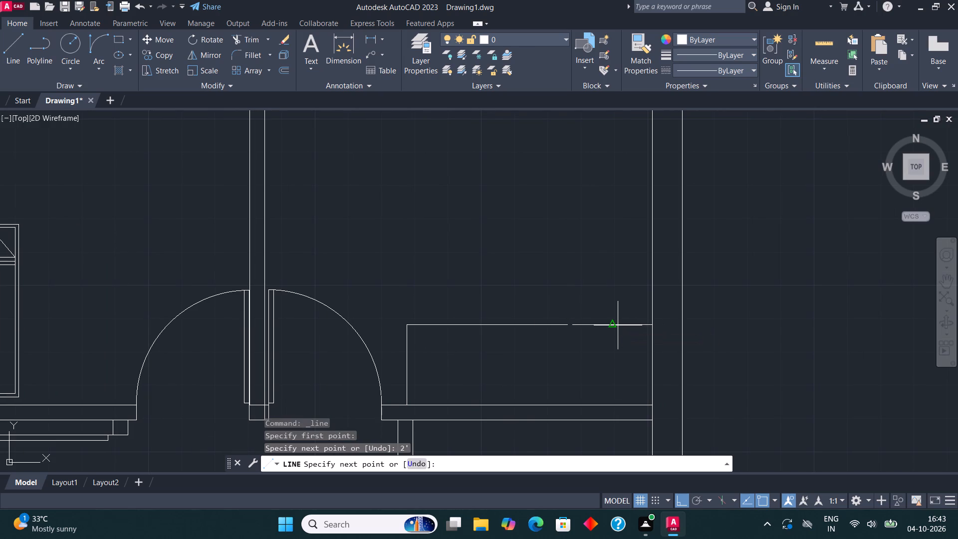
{"action": "middle_click_drag", "start_coordinate": [568, 248], "coordinate": [542, 461]}
{"action": "scroll", "coordinate": [541, 454], "scroll_direction": "down", "scroll_amount": 1}
{"action": "left_click", "coordinate": [537, 368]}
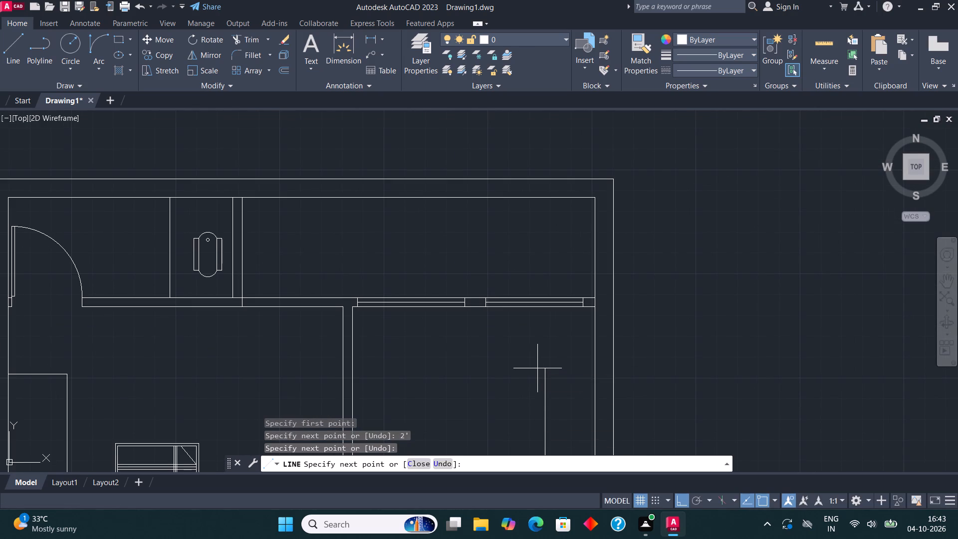
Draw a line 2' down from the top wall between the two windows, continuing horizontally toward the vertical counter line.
{"action": "left_click", "coordinate": [8, 42]}
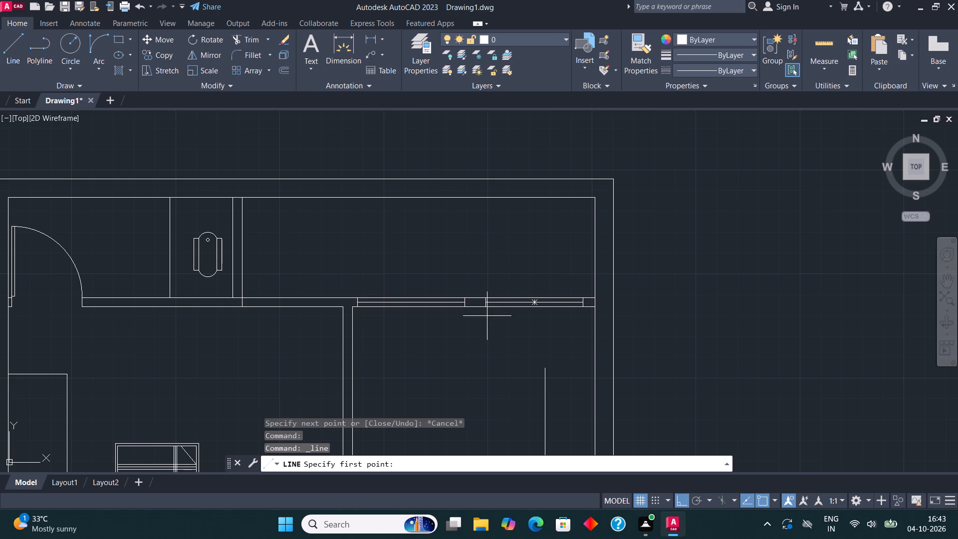
{"action": "scroll", "coordinate": [489, 324], "scroll_direction": "up", "scroll_amount": 1}
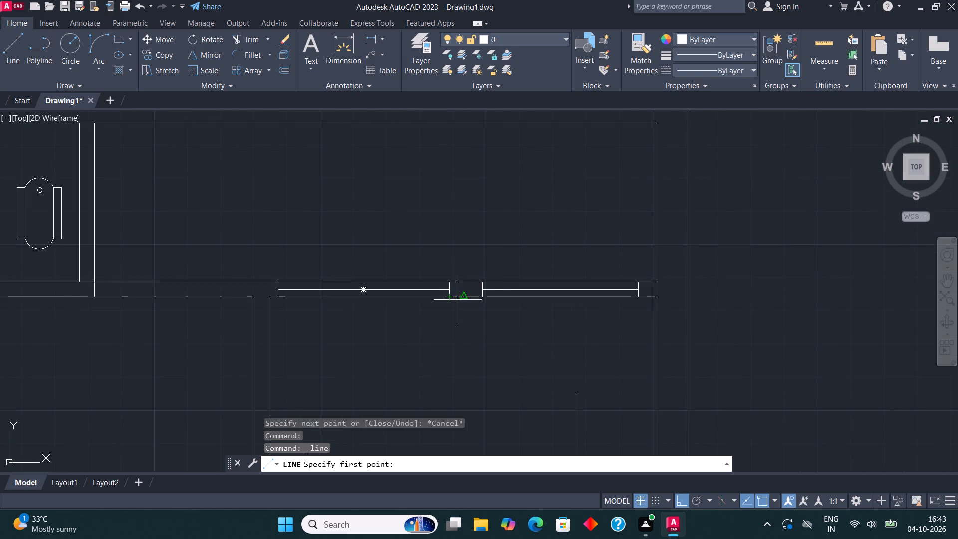
{"action": "left_click", "coordinate": [459, 298]}
{"action": "type", "text": "2'"}
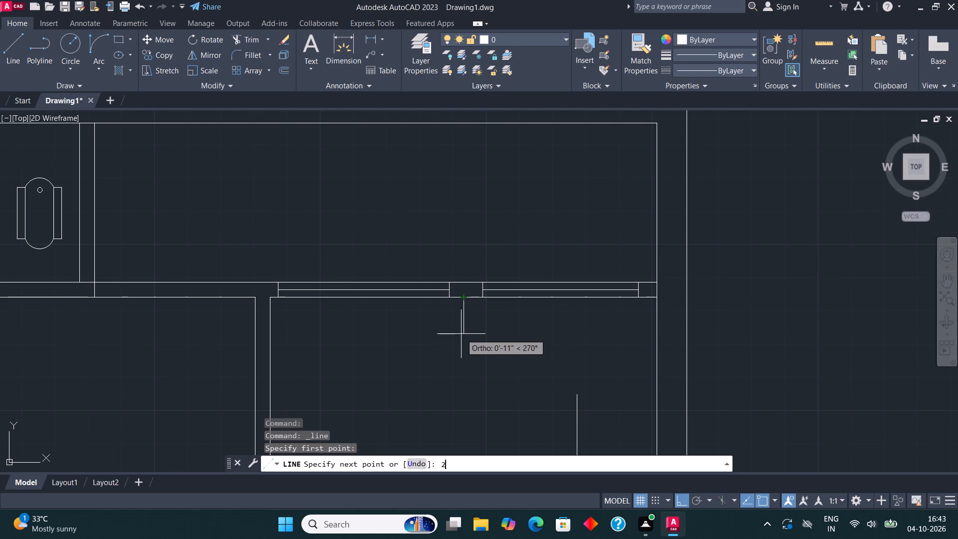
{"action": "key", "text": "Return"}
{"action": "left_click", "coordinate": [571, 374]}
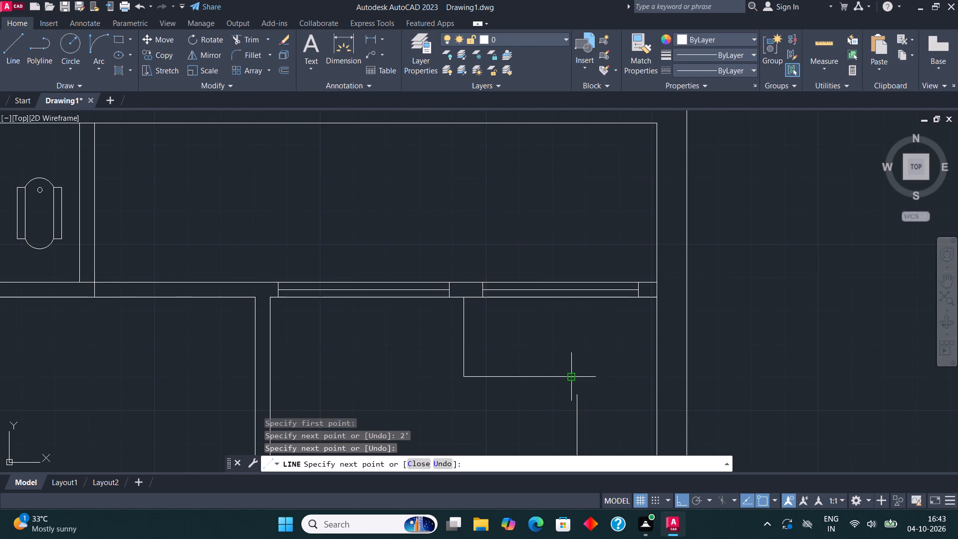
Fillet the upper horizontal counter line with the vertical counter line so they meet at a corner.
{"action": "left_click", "coordinate": [251, 56]}
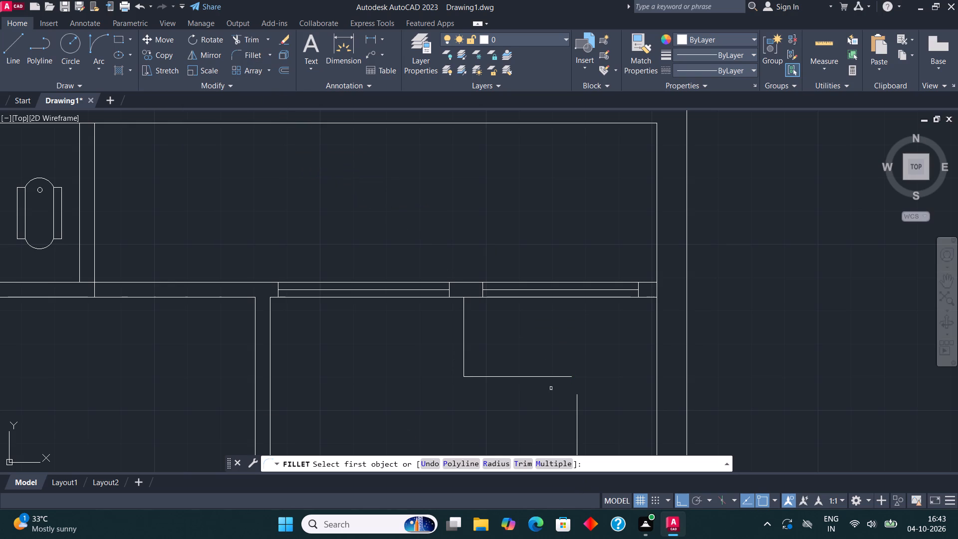
{"action": "left_click", "coordinate": [548, 376]}
{"action": "left_click", "coordinate": [577, 406]}
Fillet the lower horizontal counter line with the vertical counter line so they meet at a corner.
{"action": "scroll", "coordinate": [571, 273], "scroll_direction": "down", "scroll_amount": 2}
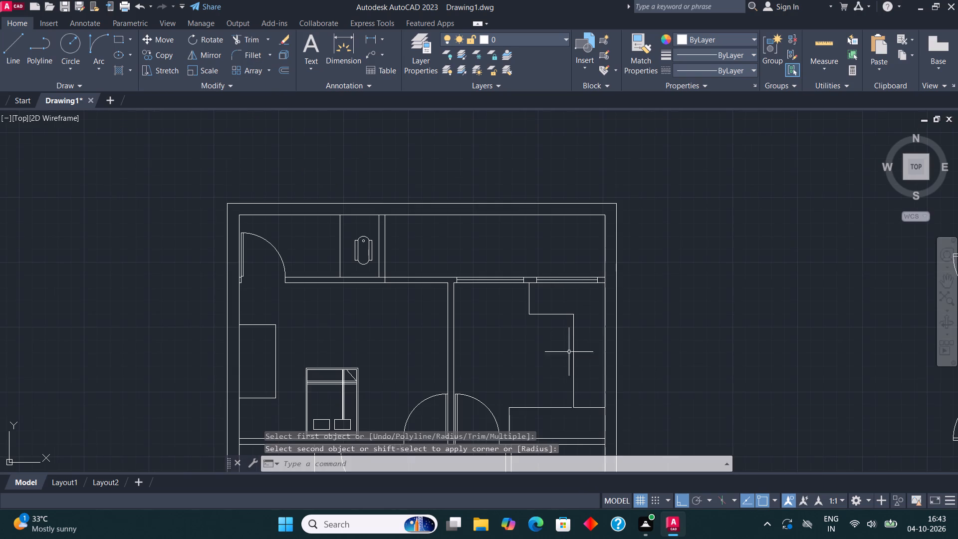
{"action": "scroll", "coordinate": [574, 419], "scroll_direction": "up", "scroll_amount": 3}
{"action": "left_click", "coordinate": [245, 53]}
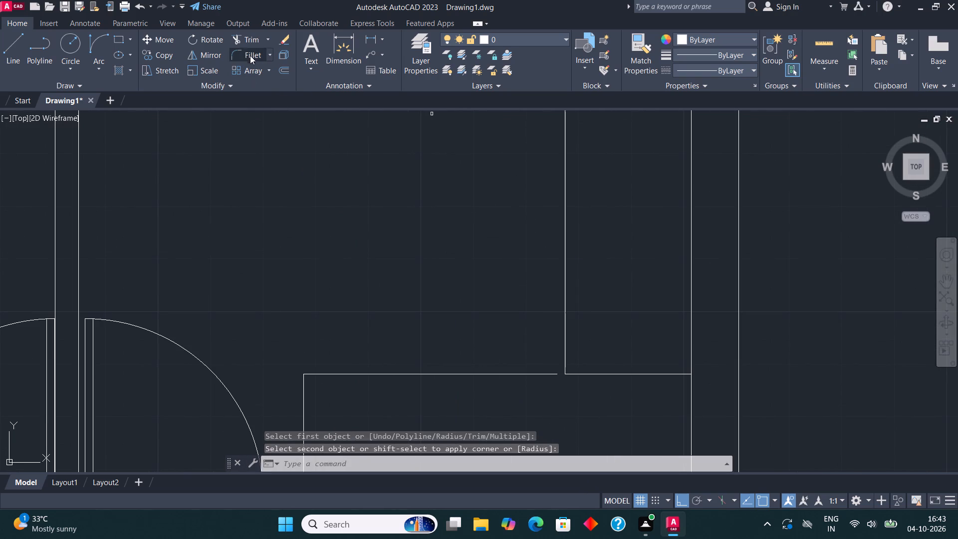
{"action": "left_click", "coordinate": [545, 377]}
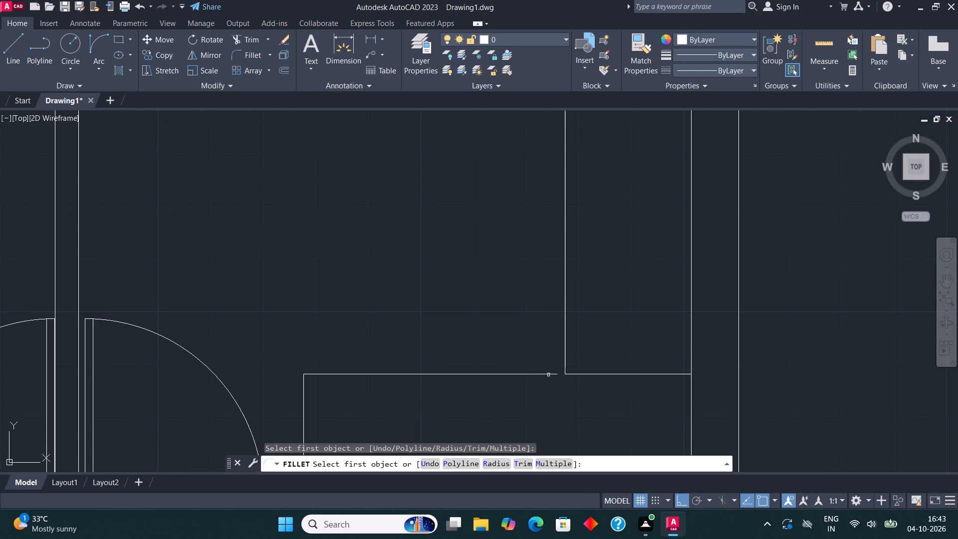
{"action": "left_click", "coordinate": [551, 374]}
{"action": "left_click", "coordinate": [566, 347]}
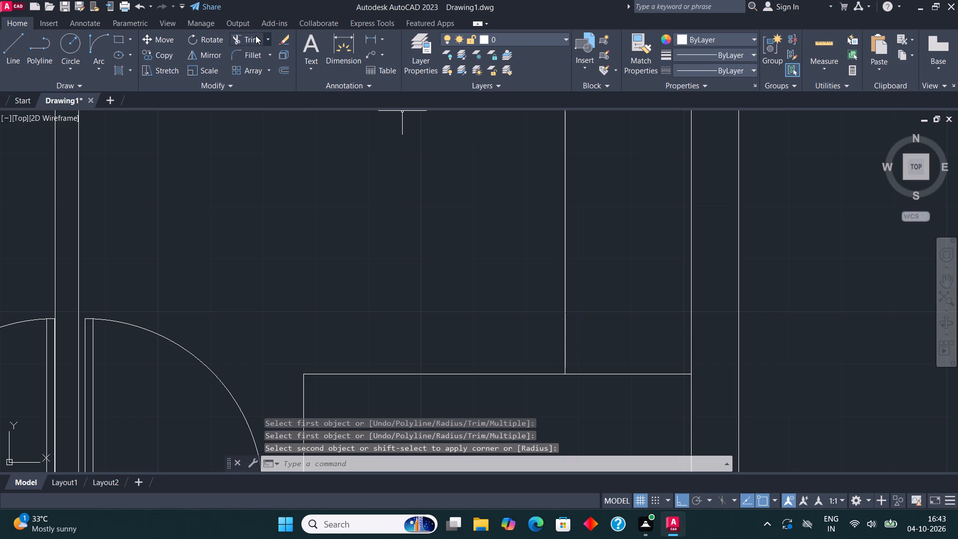
Trim the leftover horizontal segment between the lower counter corner and the outer side wall.
{"action": "left_click", "coordinate": [255, 35]}
{"action": "left_click", "coordinate": [605, 422]}
{"action": "left_click", "coordinate": [605, 304]}
{"action": "scroll", "coordinate": [605, 316], "scroll_direction": "down", "scroll_amount": 2}
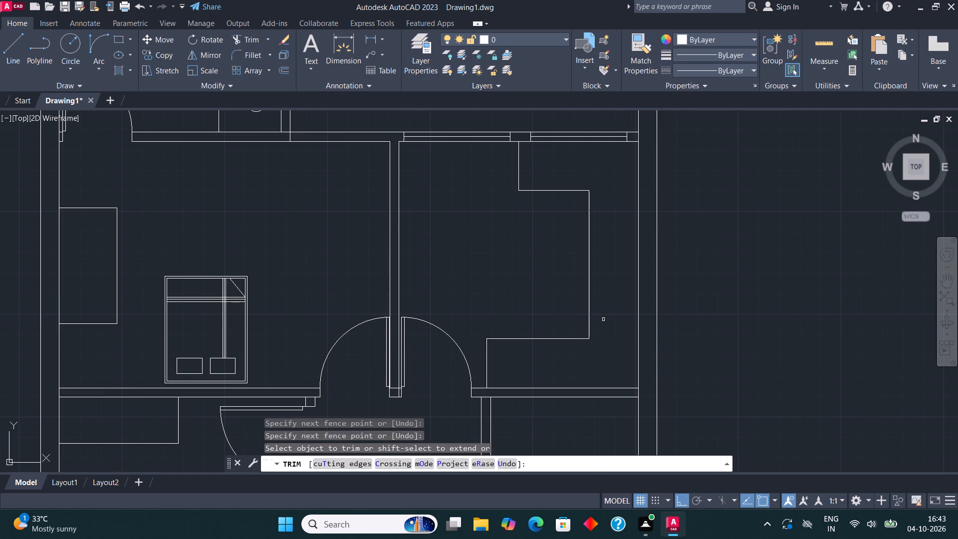
{"action": "key", "text": "Escape"}
Draw a rectangle inside the upper part of the counter, just below the second window.
{"action": "middle_click_drag", "start_coordinate": [538, 261], "coordinate": [452, 349]}
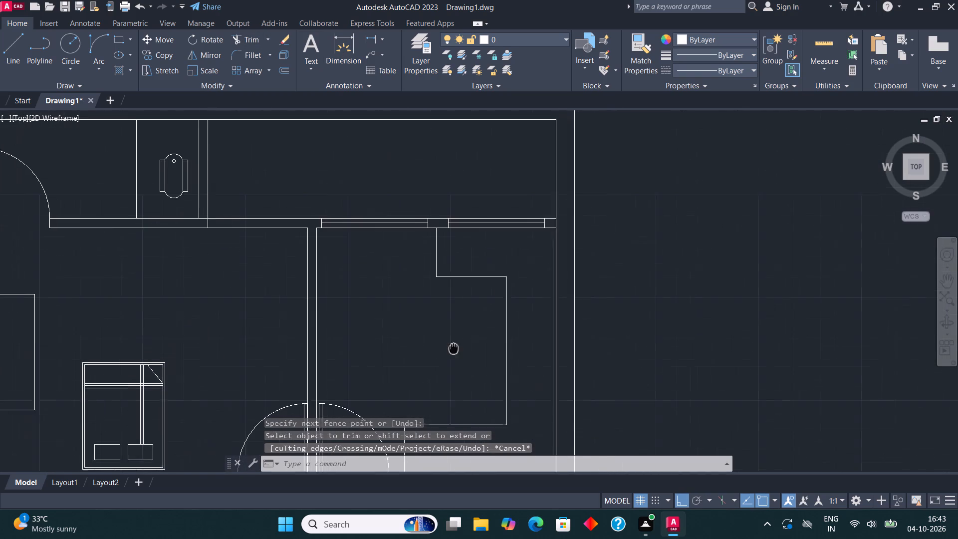
{"action": "middle_click_drag", "start_coordinate": [452, 349], "coordinate": [449, 351]}
{"action": "scroll", "coordinate": [494, 225], "scroll_direction": "up", "scroll_amount": 2}
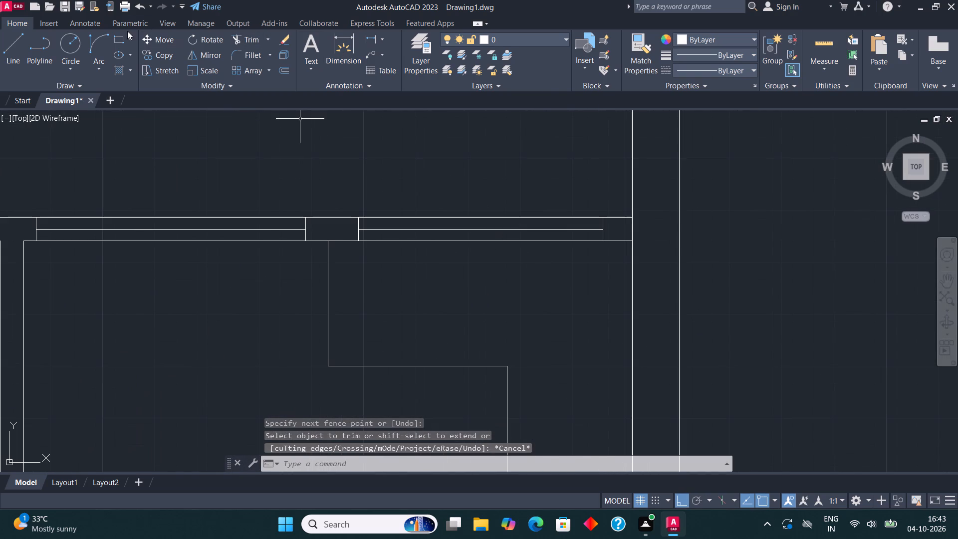
{"action": "left_click", "coordinate": [114, 42]}
{"action": "left_click", "coordinate": [357, 354]}
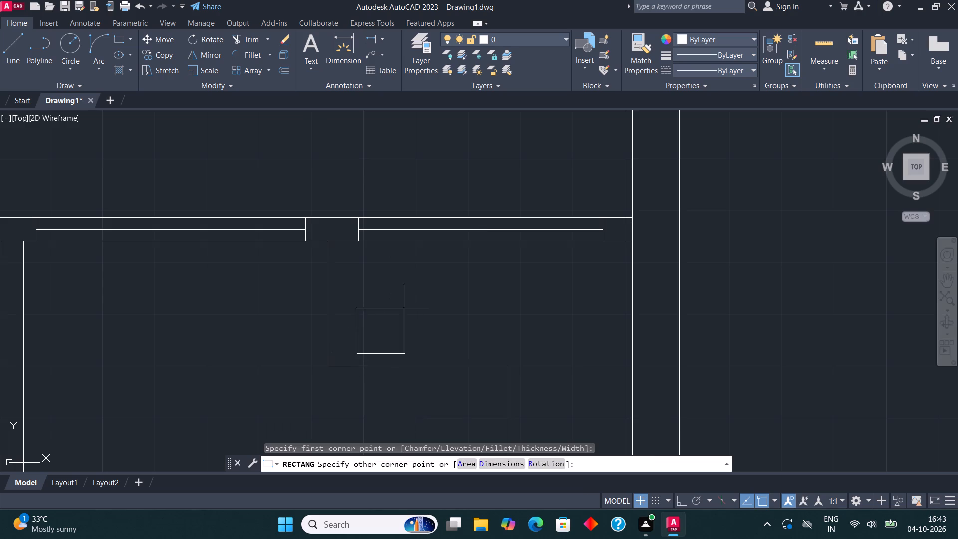
{"action": "left_click", "coordinate": [506, 259]}
Stretch the left edge of the rectangle on the upper counter slightly outward toward the counter's end.
{"action": "middle_click_drag", "start_coordinate": [409, 279], "coordinate": [405, 275]}
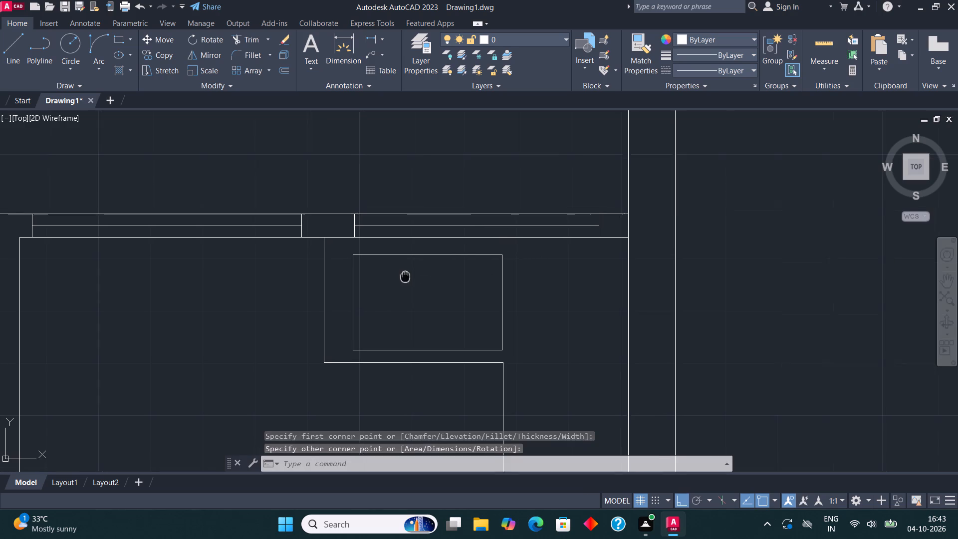
{"action": "middle_click_drag", "start_coordinate": [405, 275], "coordinate": [400, 266]}
{"action": "scroll", "coordinate": [348, 287], "scroll_direction": "up", "scroll_amount": 1}
{"action": "left_click", "coordinate": [345, 298]}
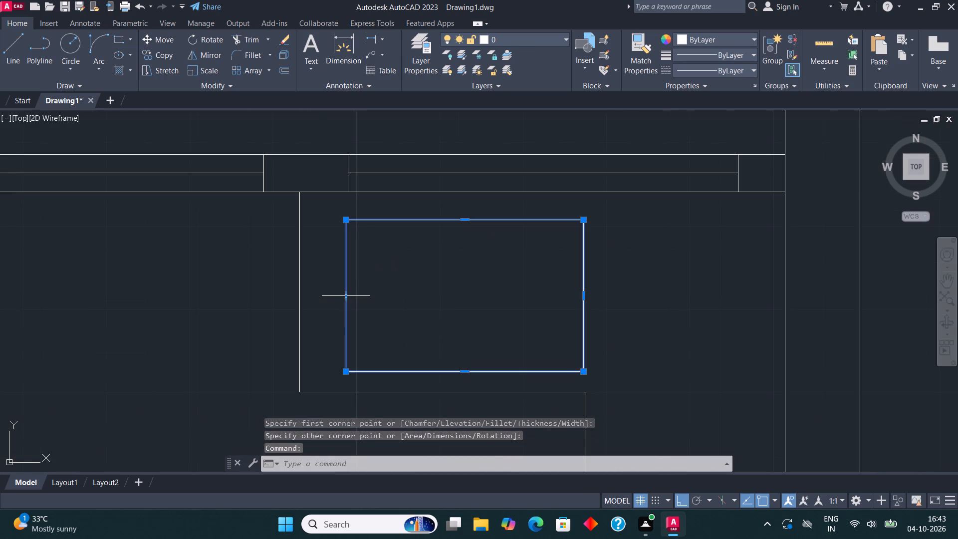
{"action": "left_click", "coordinate": [345, 297]}
{"action": "left_click", "coordinate": [334, 295]}
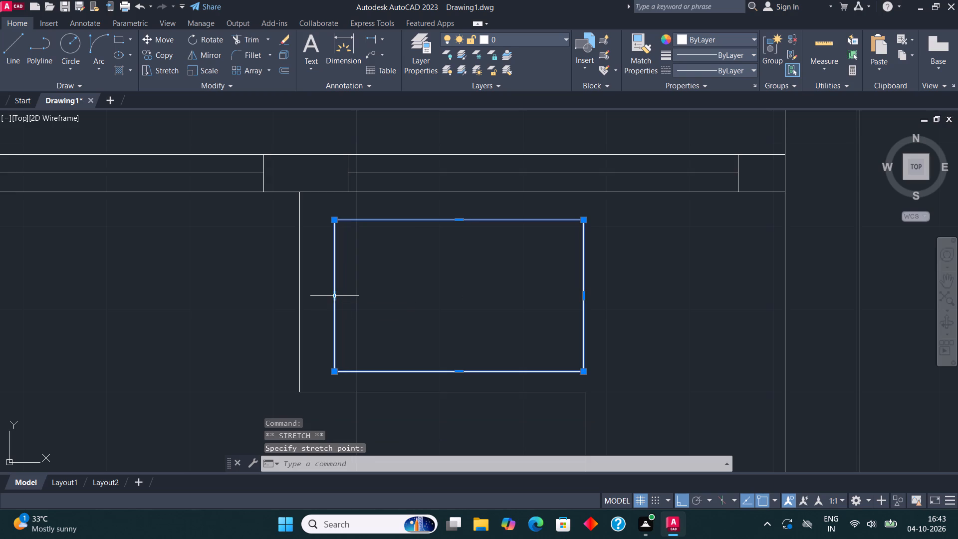
{"action": "key", "text": "Escape"}
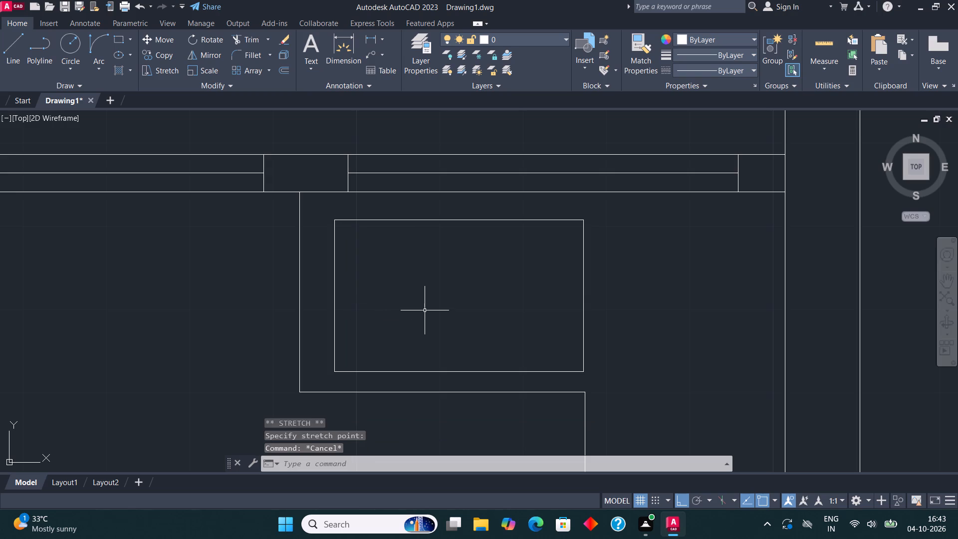
Draw two side-by-side rectangles inside the upper counter's sink outline: a narrow one near the counter's end and a wider one beside it.
{"action": "left_click", "coordinate": [12, 40]}
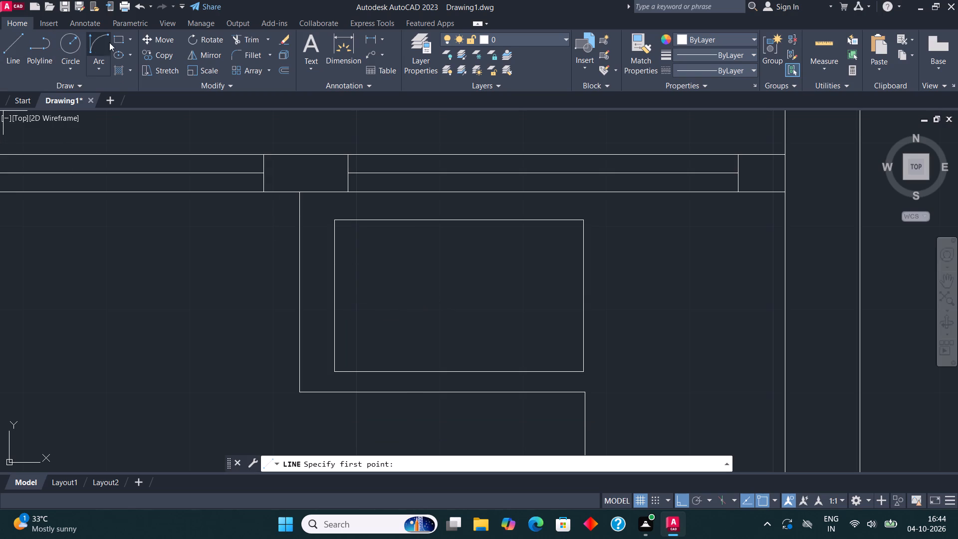
{"action": "left_click", "coordinate": [114, 38]}
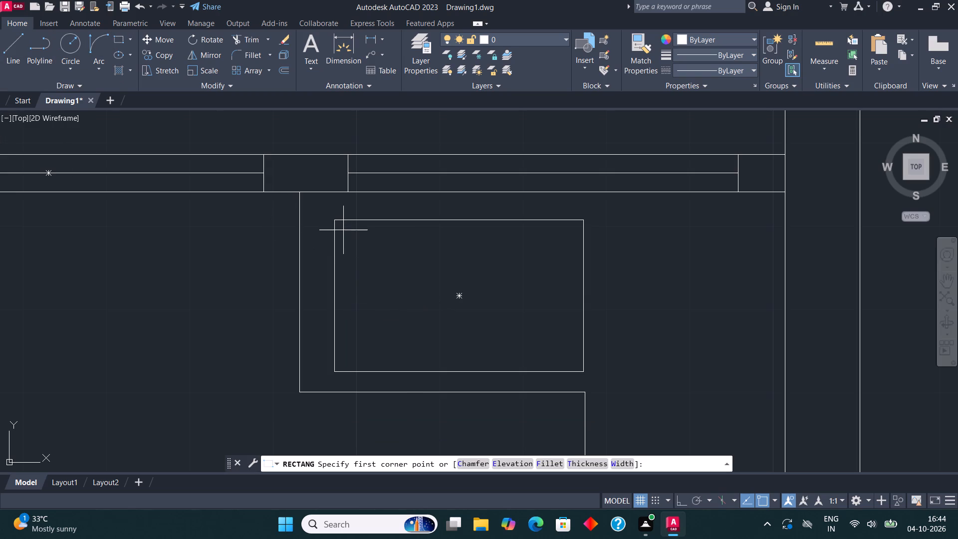
{"action": "left_click", "coordinate": [343, 229]}
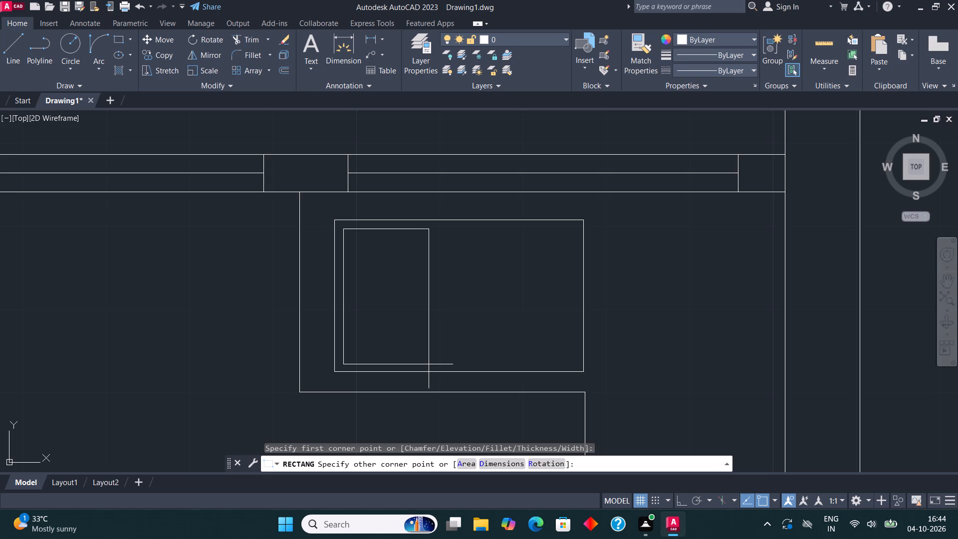
{"action": "left_click", "coordinate": [429, 364]}
{"action": "middle_click_drag", "start_coordinate": [525, 330], "coordinate": [479, 331]}
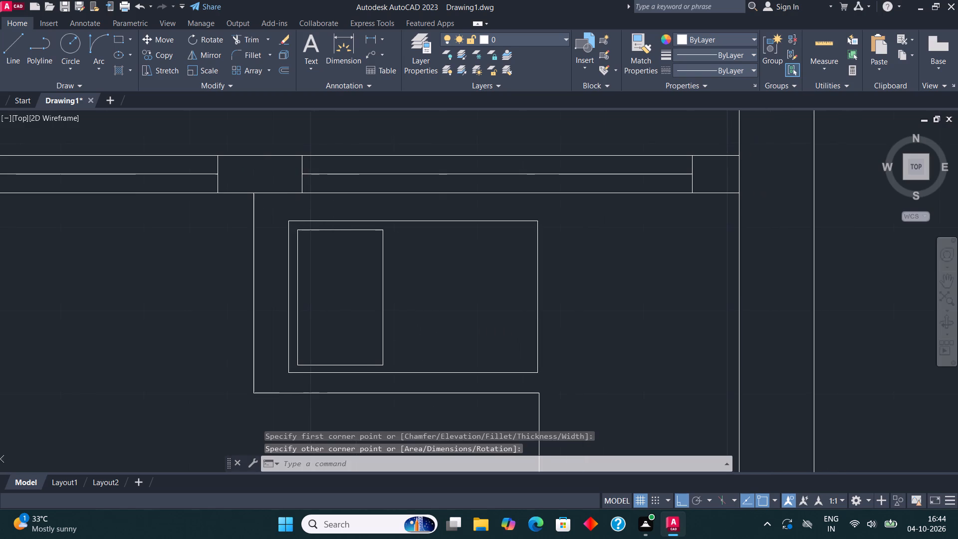
{"action": "left_click", "coordinate": [115, 39]}
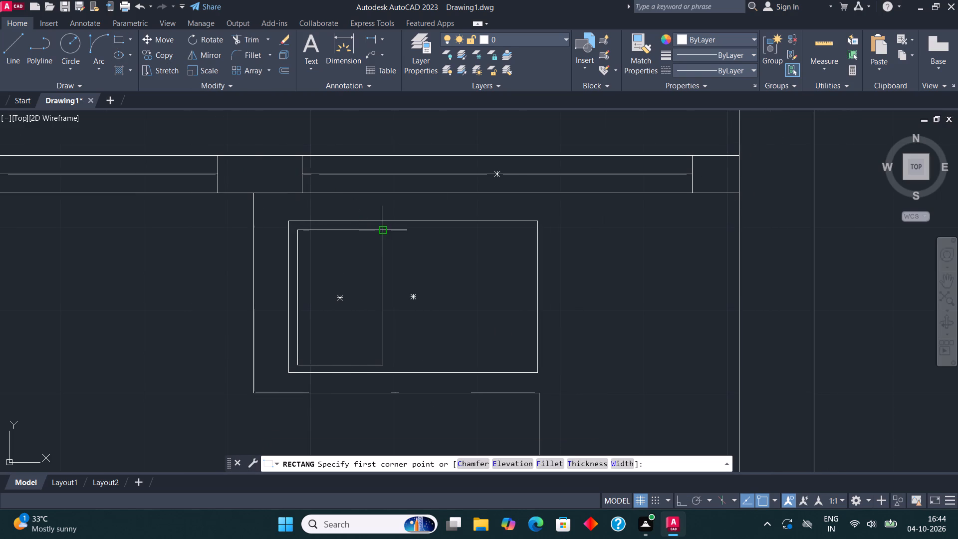
{"action": "left_click", "coordinate": [396, 229]}
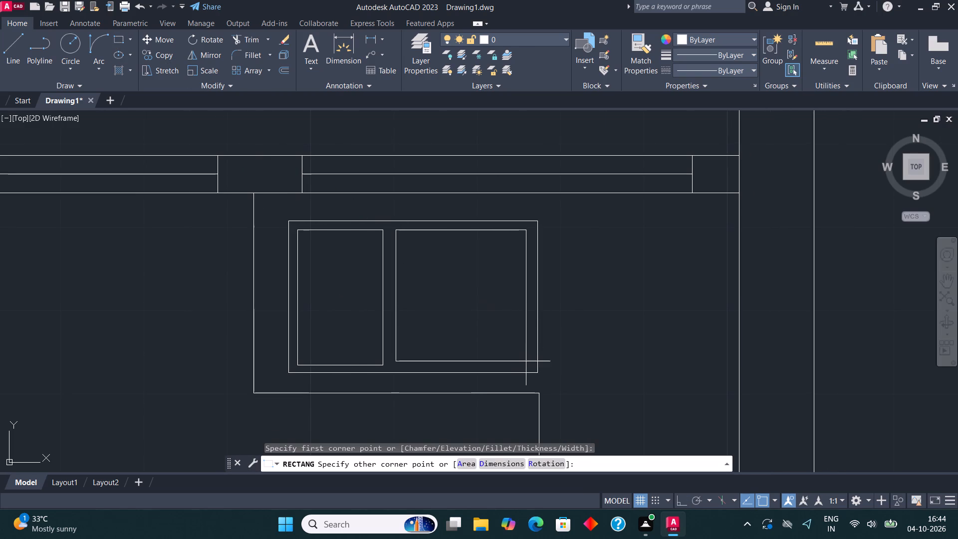
{"action": "left_click", "coordinate": [527, 364]}
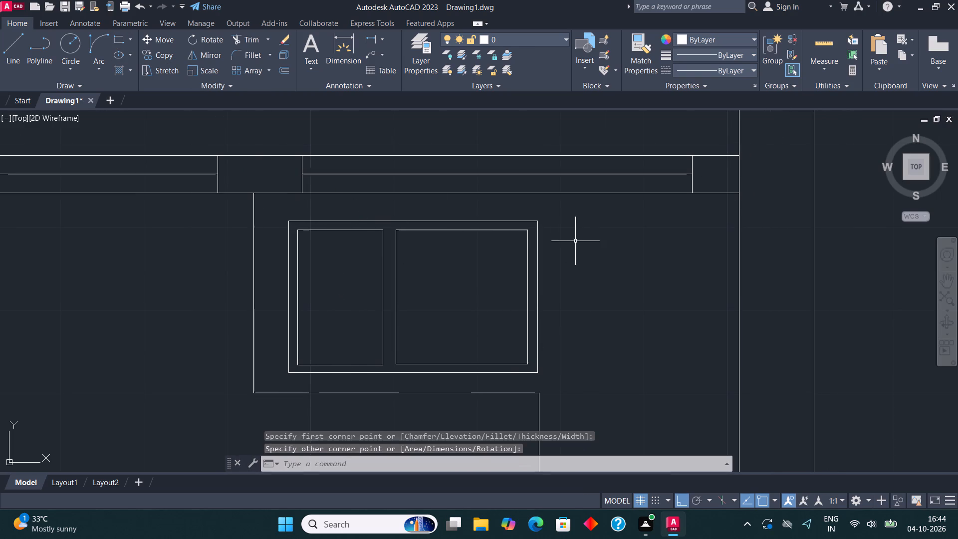
{"action": "middle_click_drag", "start_coordinate": [545, 248], "coordinate": [547, 253]}
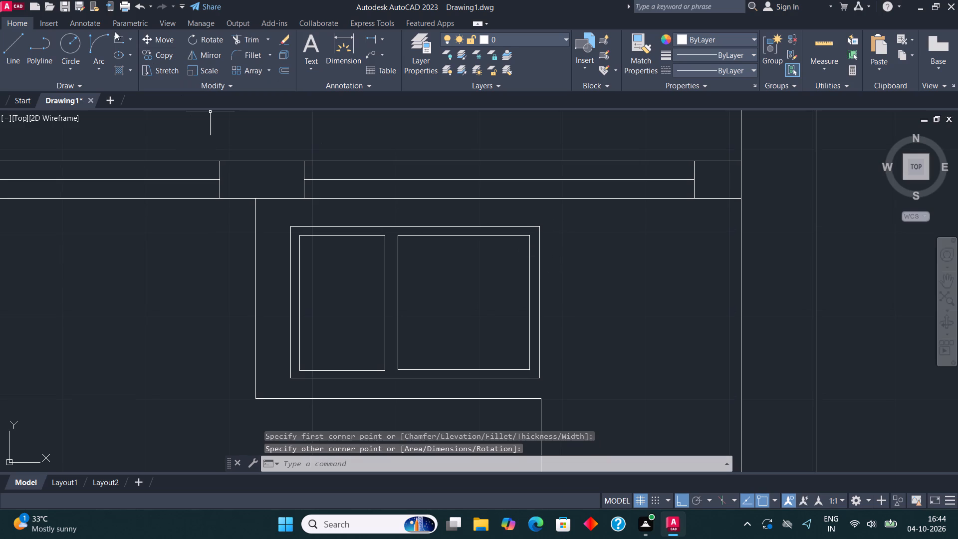
Draw a small drain circle at about the centre of the sink's wider rectangle.
{"action": "left_click", "coordinate": [75, 41]}
{"action": "left_click", "coordinate": [463, 302]}
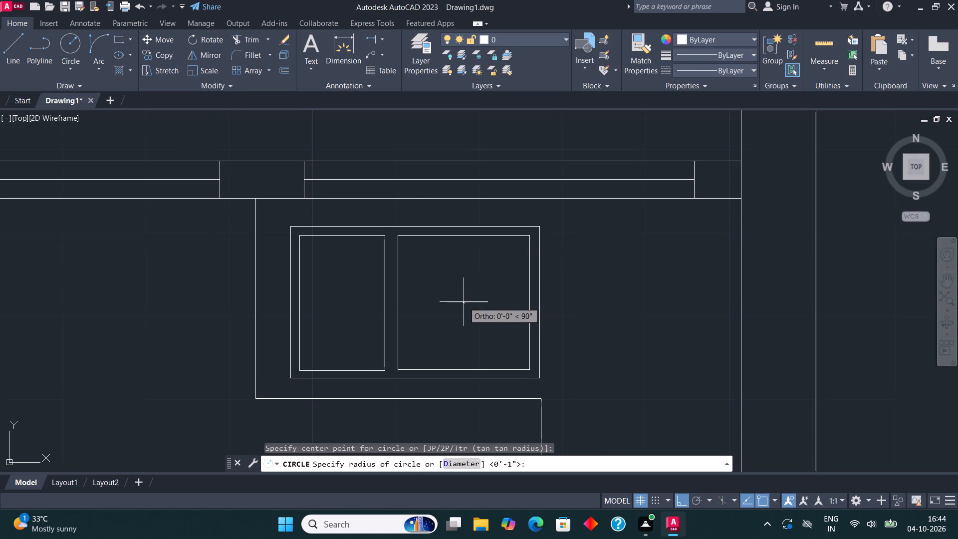
{"action": "left_click", "coordinate": [470, 308]}
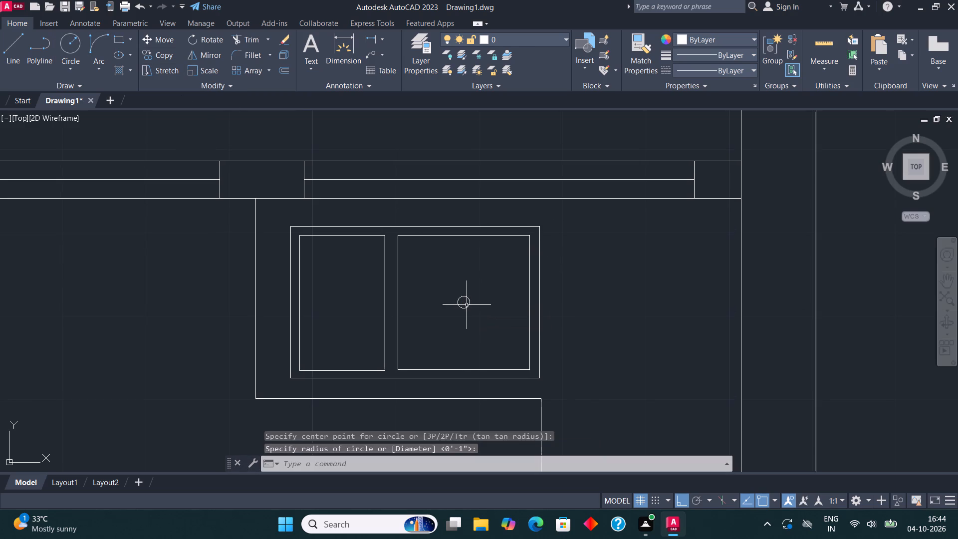
Draw a horizontal line across the sink's narrow rectangle, just below its top edge and slightly short of both sides.
{"action": "left_click", "coordinate": [11, 42]}
{"action": "scroll", "coordinate": [334, 236], "scroll_direction": "up", "scroll_amount": 2}
{"action": "left_click", "coordinate": [255, 255]}
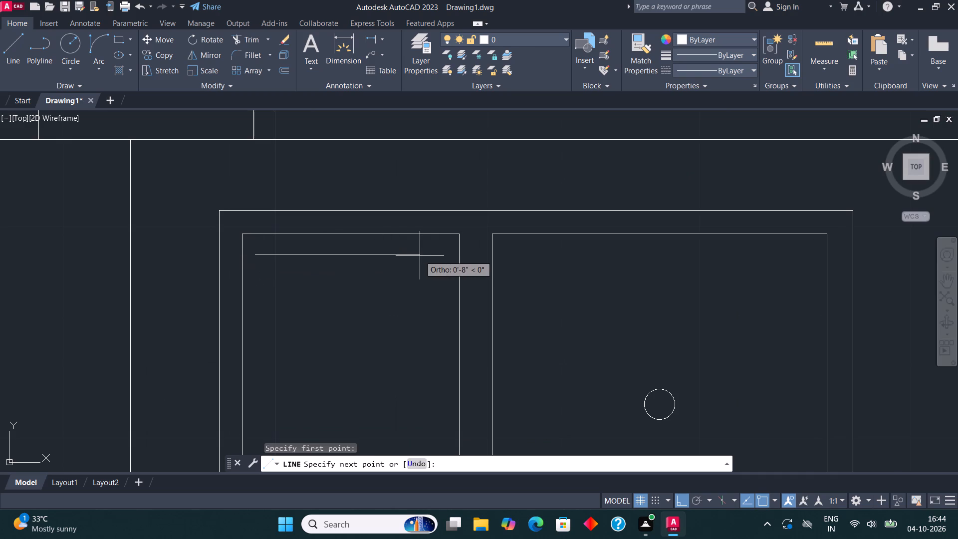
{"action": "left_click", "coordinate": [440, 257]}
{"action": "scroll", "coordinate": [477, 189], "scroll_direction": "down", "scroll_amount": 1}
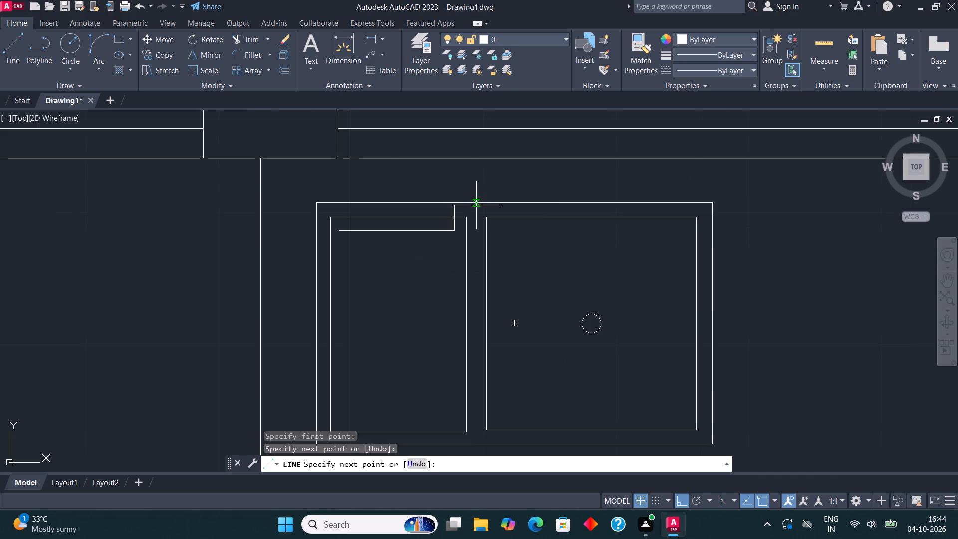
{"action": "key", "text": "Escape"}
Copy the horizontal line downward thirteen times at about 1-inch spacing to fill the sink's narrow rectangle as a drainboard.
{"action": "middle_click_drag", "start_coordinate": [448, 243], "coordinate": [450, 215]}
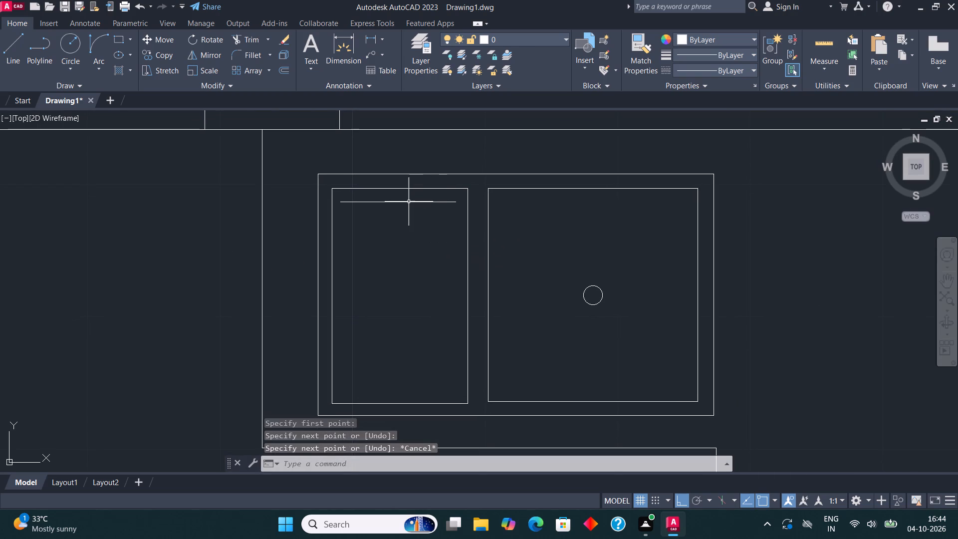
{"action": "left_click", "coordinate": [409, 202]}
{"action": "left_click", "coordinate": [157, 52]}
{"action": "left_click", "coordinate": [399, 202]}
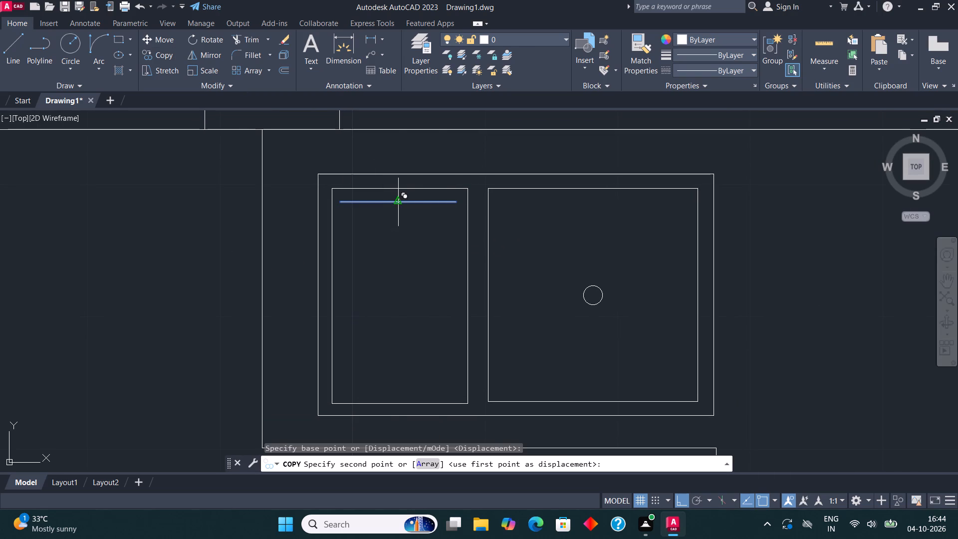
{"action": "left_click", "coordinate": [403, 215]}
{"action": "left_click", "coordinate": [403, 229]}
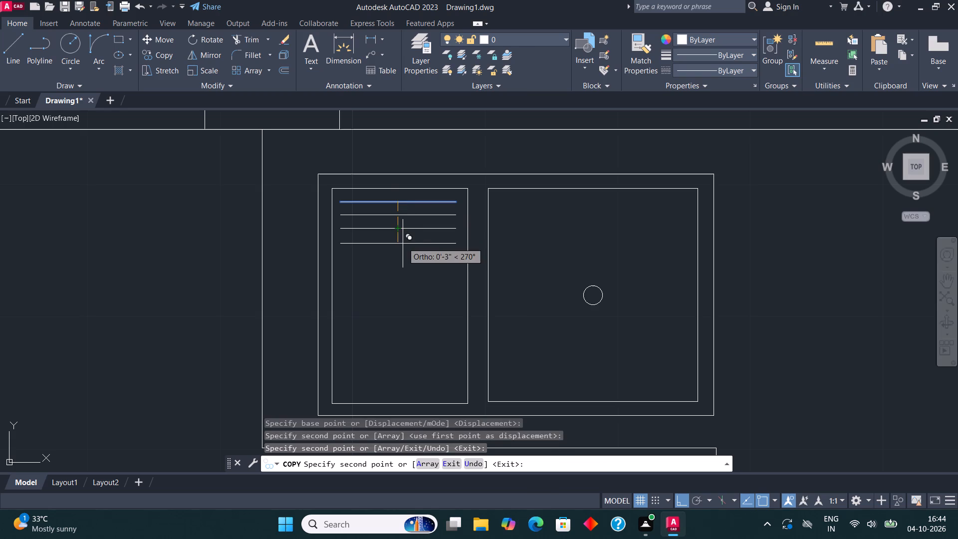
{"action": "left_click", "coordinate": [403, 244]}
{"action": "left_click", "coordinate": [404, 259]}
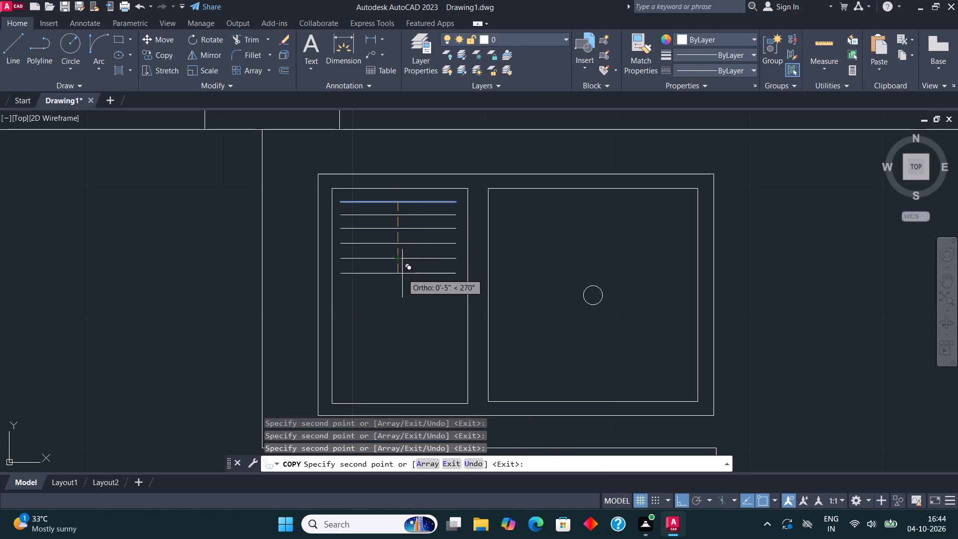
{"action": "left_click", "coordinate": [402, 273]}
{"action": "left_click", "coordinate": [404, 288]}
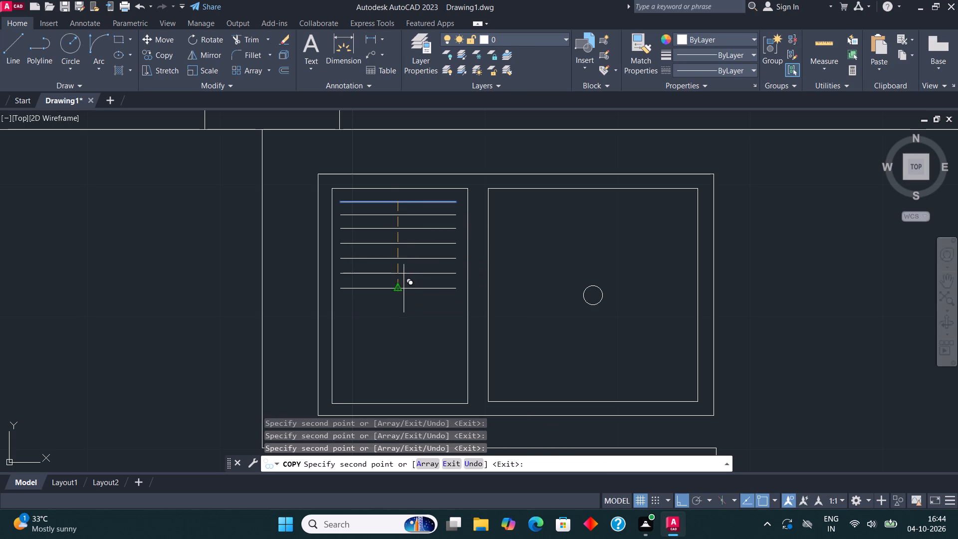
{"action": "left_click", "coordinate": [406, 304]}
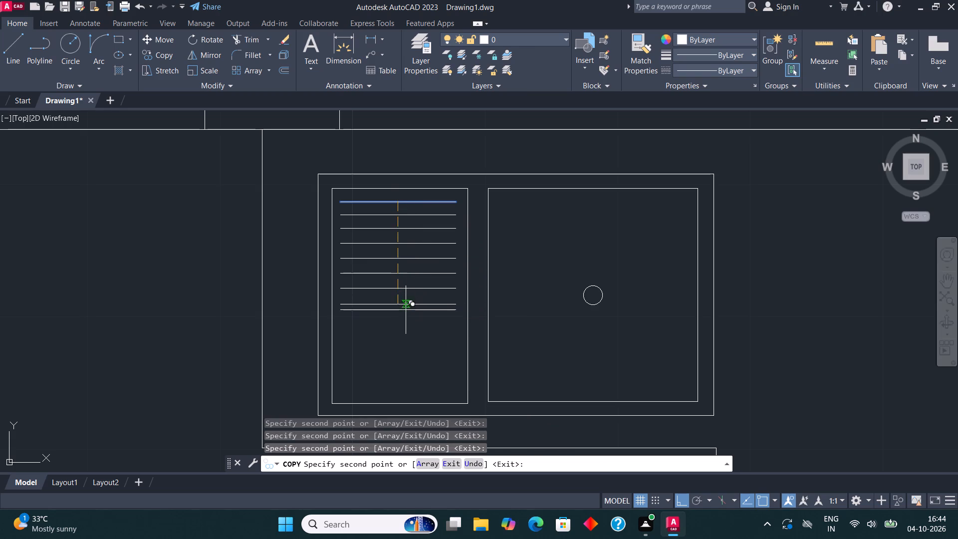
{"action": "left_click", "coordinate": [406, 318]}
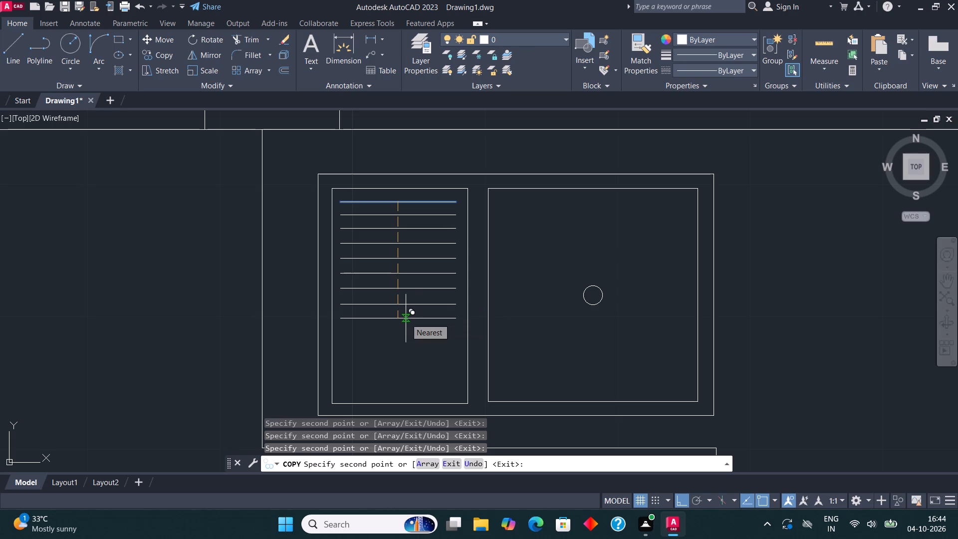
{"action": "left_click", "coordinate": [410, 333]}
{"action": "left_click", "coordinate": [413, 347]}
{"action": "left_click", "coordinate": [415, 361]}
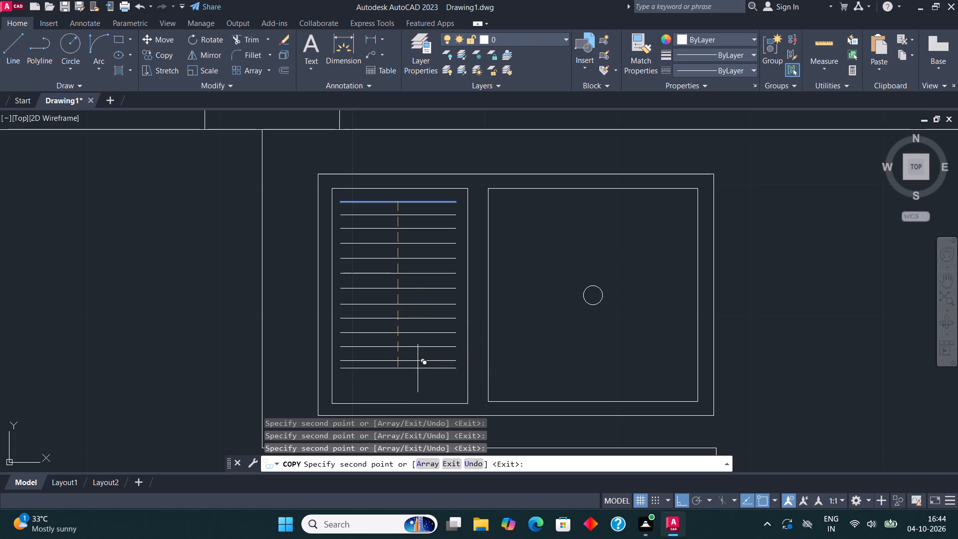
{"action": "left_click", "coordinate": [419, 375]}
{"action": "left_click", "coordinate": [421, 389]}
{"action": "scroll", "coordinate": [429, 311], "scroll_direction": "down", "scroll_amount": 1}
{"action": "key", "text": "Escape"}
Draw an upright rectangle on the vertical counter run below the sink, between the counter's front edge and the outer side wall.
{"action": "scroll", "coordinate": [480, 315], "scroll_direction": "down", "scroll_amount": 1}
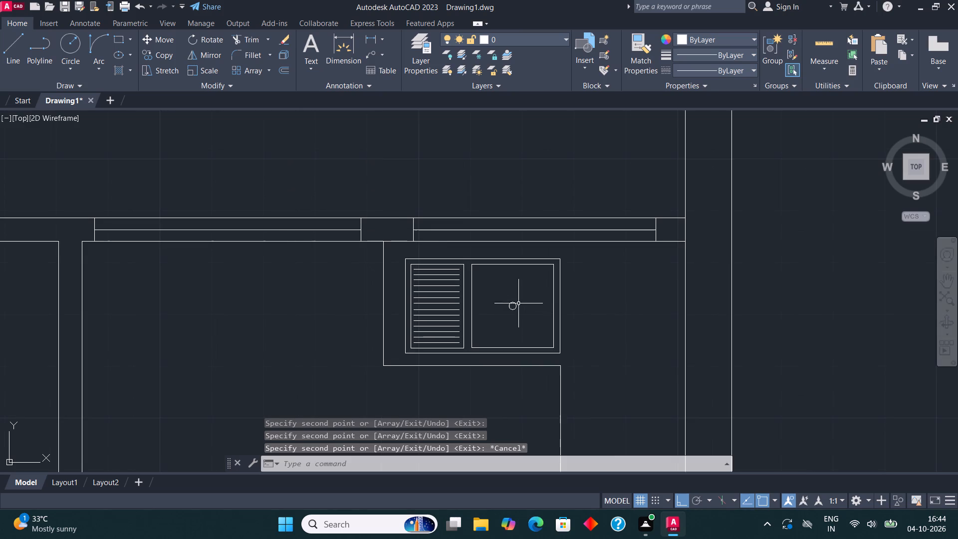
{"action": "middle_click_drag", "start_coordinate": [514, 297], "coordinate": [479, 183]}
{"action": "scroll", "coordinate": [478, 183], "scroll_direction": "down", "scroll_amount": 2}
{"action": "middle_click_drag", "start_coordinate": [544, 246], "coordinate": [457, 249]}
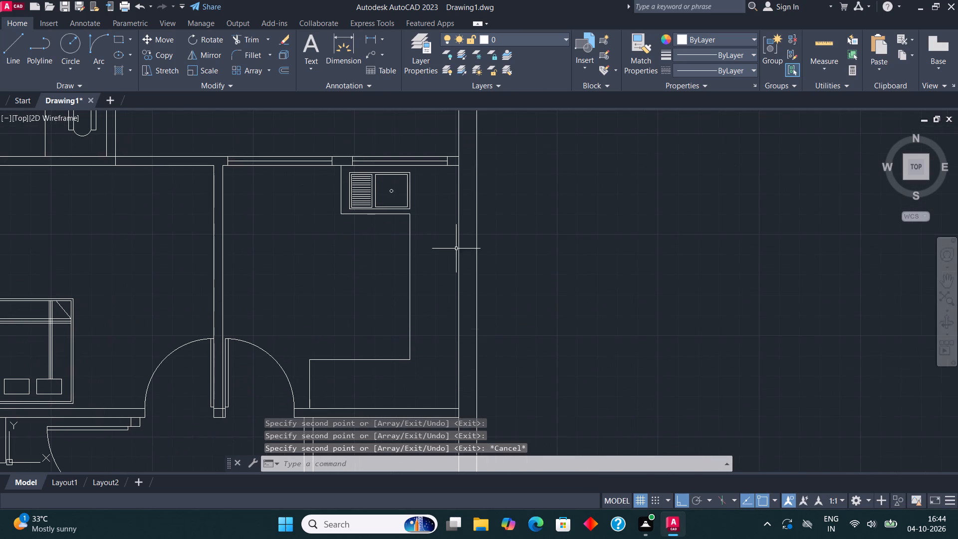
{"action": "left_click", "coordinate": [116, 37]}
{"action": "scroll", "coordinate": [421, 326], "scroll_direction": "up", "scroll_amount": 1}
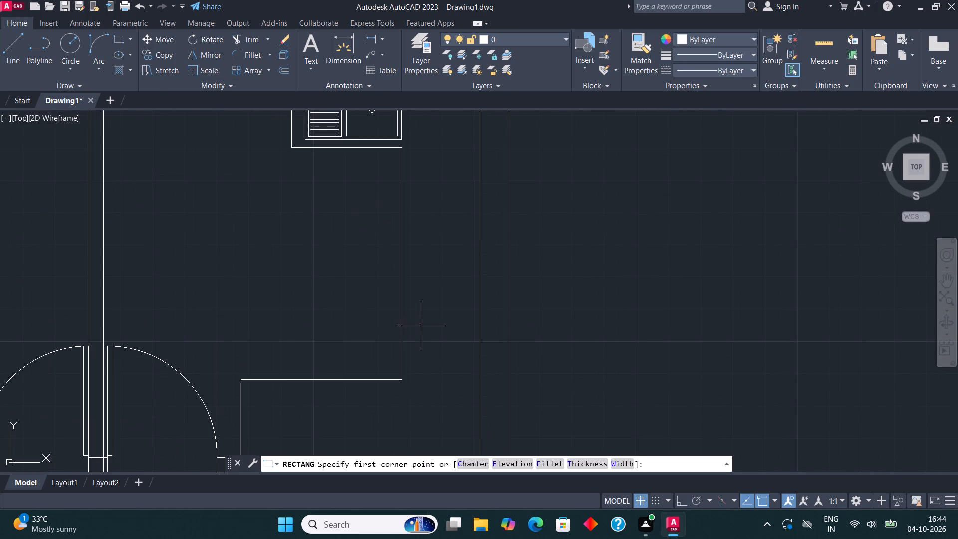
{"action": "left_click", "coordinate": [411, 311]}
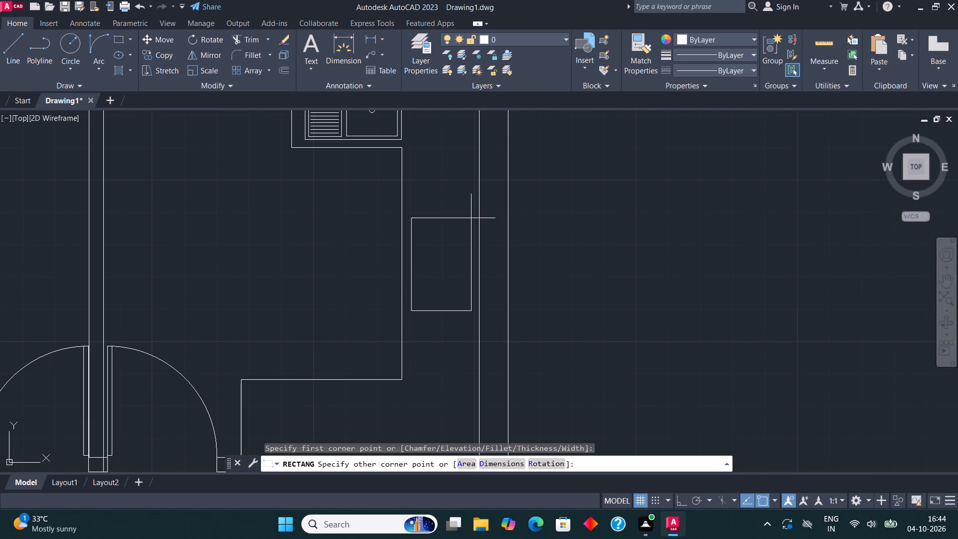
{"action": "left_click", "coordinate": [471, 218]}
{"action": "middle_click_drag", "start_coordinate": [455, 255], "coordinate": [449, 294]}
Stretch the top edge of the vertical counter's rectangle slightly upward toward the sink.
{"action": "left_click", "coordinate": [434, 255]}
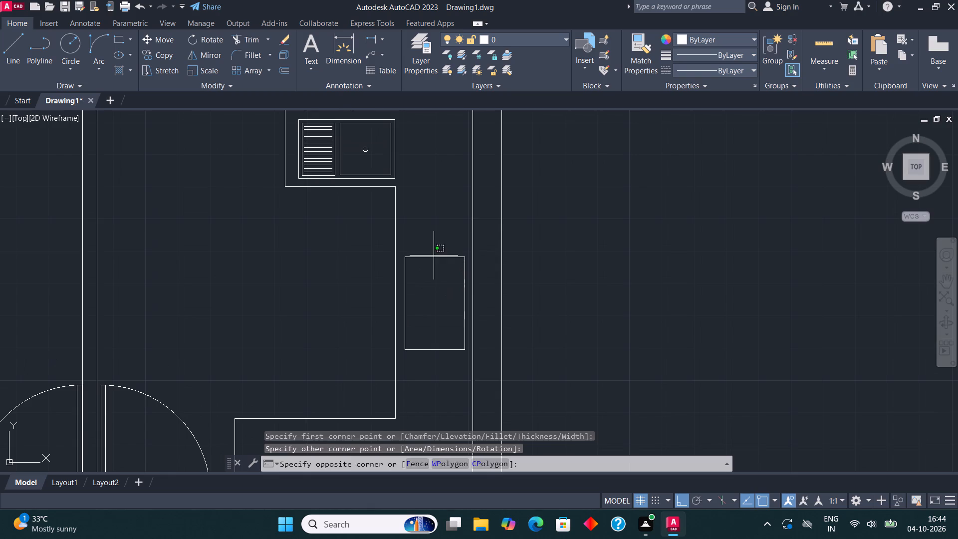
{"action": "left_click", "coordinate": [434, 264]}
{"action": "scroll", "coordinate": [434, 263], "scroll_direction": "up", "scroll_amount": 1}
{"action": "left_click", "coordinate": [434, 252]}
{"action": "left_click", "coordinate": [437, 236]}
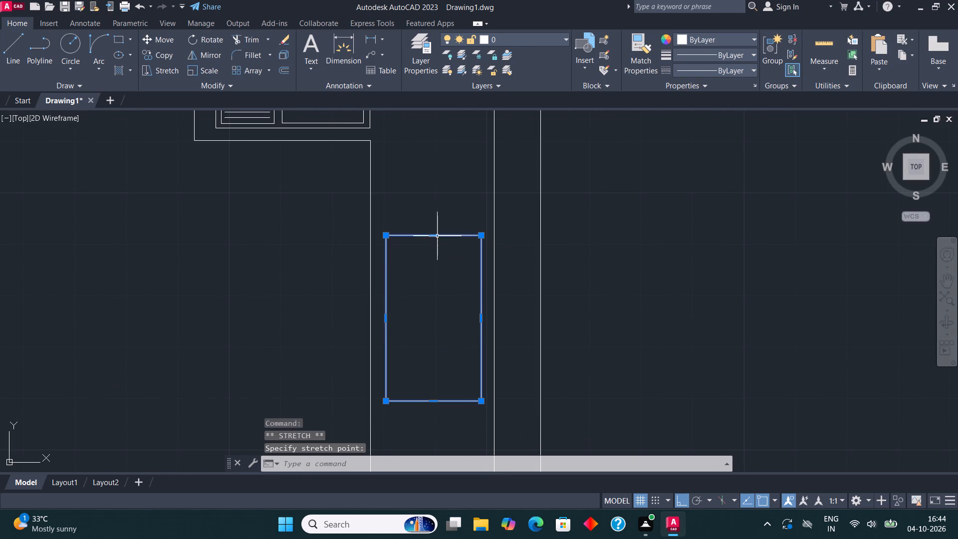
Stretch both long sides of the vertical counter's rectangle outward, leaving narrow, roughly equal gaps to the side wall and the counter's front edge.
{"action": "left_click", "coordinate": [386, 319]}
{"action": "left_click", "coordinate": [379, 319]}
{"action": "scroll", "coordinate": [481, 318], "scroll_direction": "up", "scroll_amount": 4}
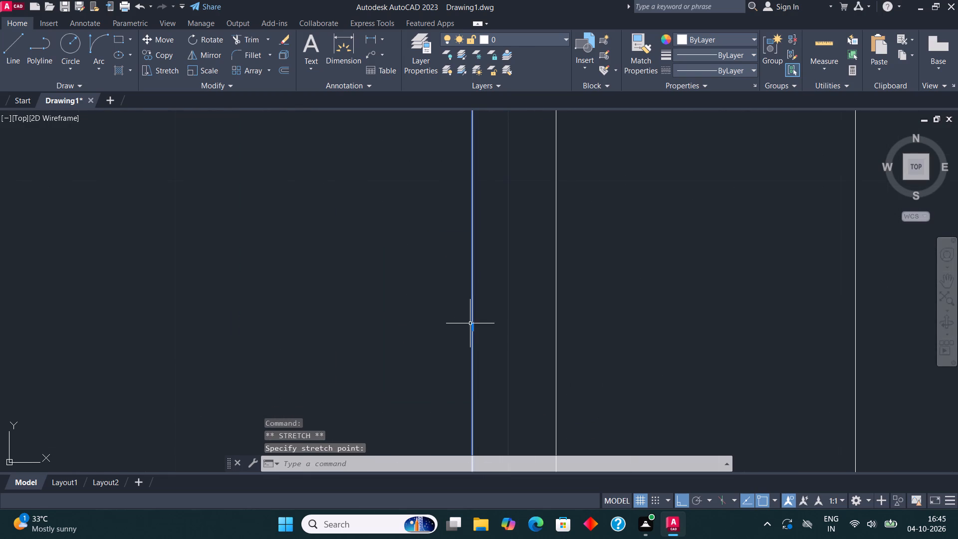
{"action": "left_click", "coordinate": [471, 326]}
{"action": "left_click", "coordinate": [511, 332]}
{"action": "scroll", "coordinate": [595, 321], "scroll_direction": "down", "scroll_amount": 3}
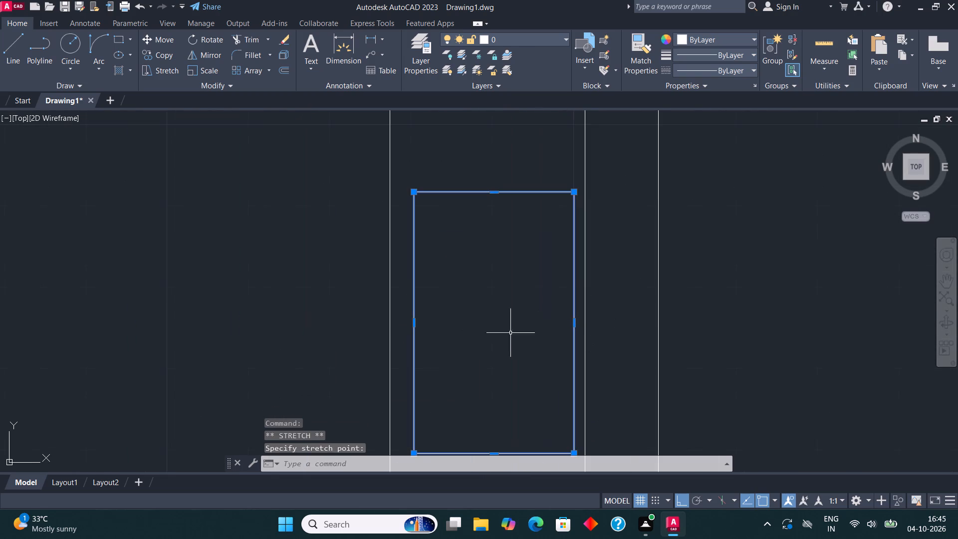
{"action": "scroll", "coordinate": [427, 343], "scroll_direction": "up", "scroll_amount": 3}
{"action": "scroll", "coordinate": [357, 289], "scroll_direction": "up", "scroll_amount": 1}
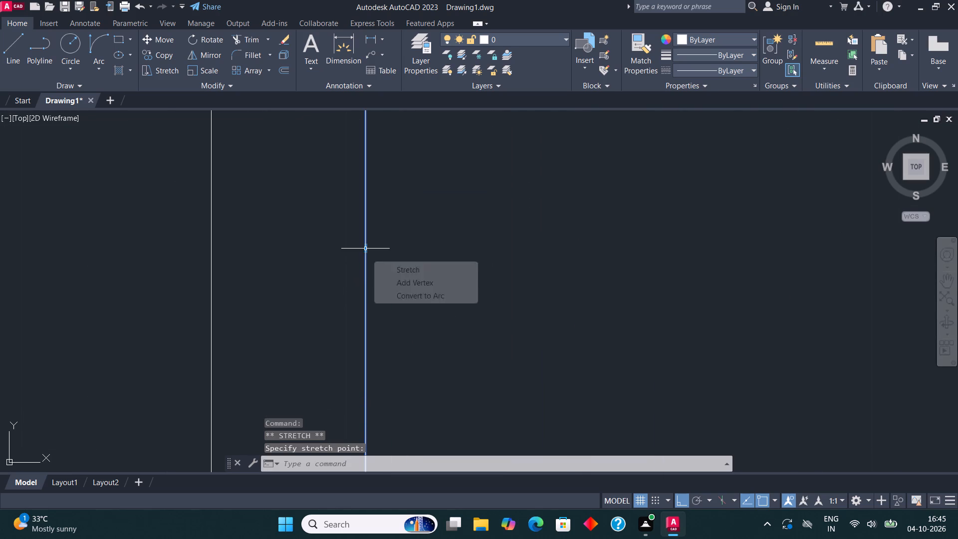
{"action": "left_click", "coordinate": [366, 251]}
{"action": "left_click", "coordinate": [279, 249]}
{"action": "scroll", "coordinate": [334, 277], "scroll_direction": "down", "scroll_amount": 3}
{"action": "scroll", "coordinate": [403, 279], "scroll_direction": "down", "scroll_amount": 2}
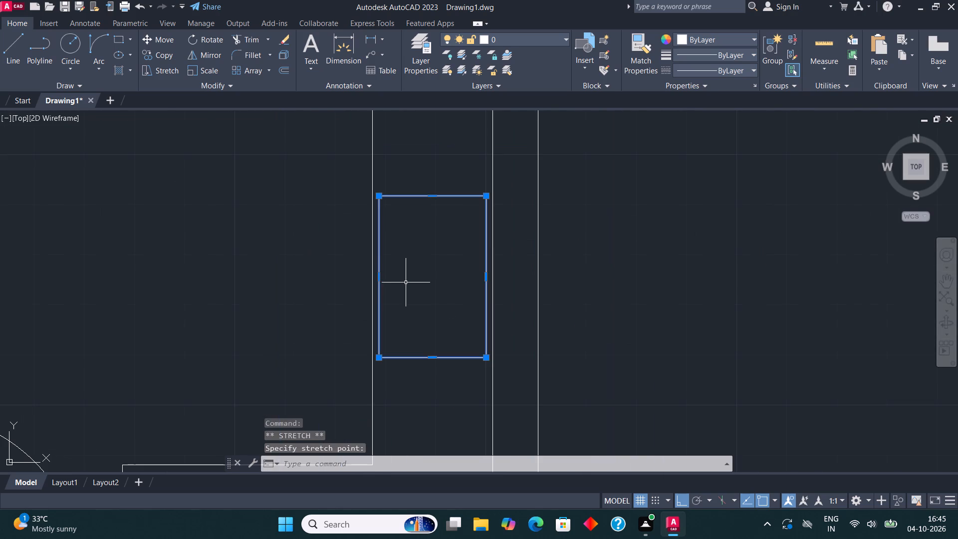
{"action": "key", "text": "Escape"}
{"action": "middle_click_drag", "start_coordinate": [452, 292], "coordinate": [429, 285]}
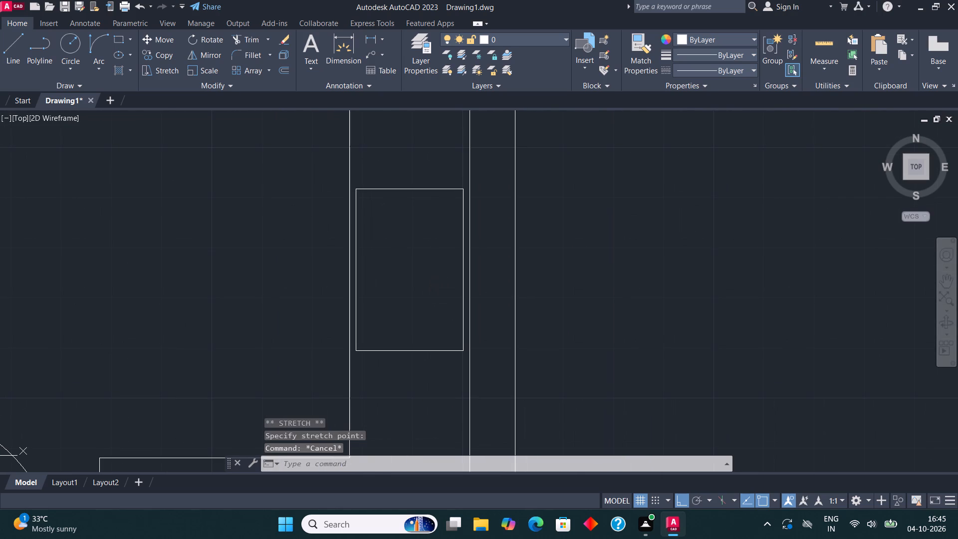
{"action": "middle_click_drag", "start_coordinate": [429, 285], "coordinate": [435, 309]}
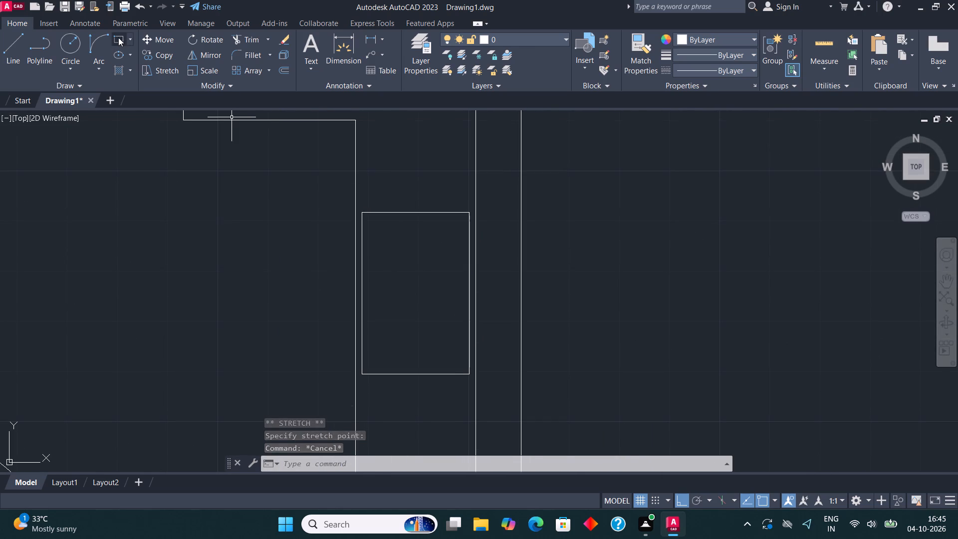
Draw a narrow rectangle across the full width at mid-height of the vertical counter's rectangle, dividing the stove into two burner areas.
{"action": "left_click", "coordinate": [118, 37]}
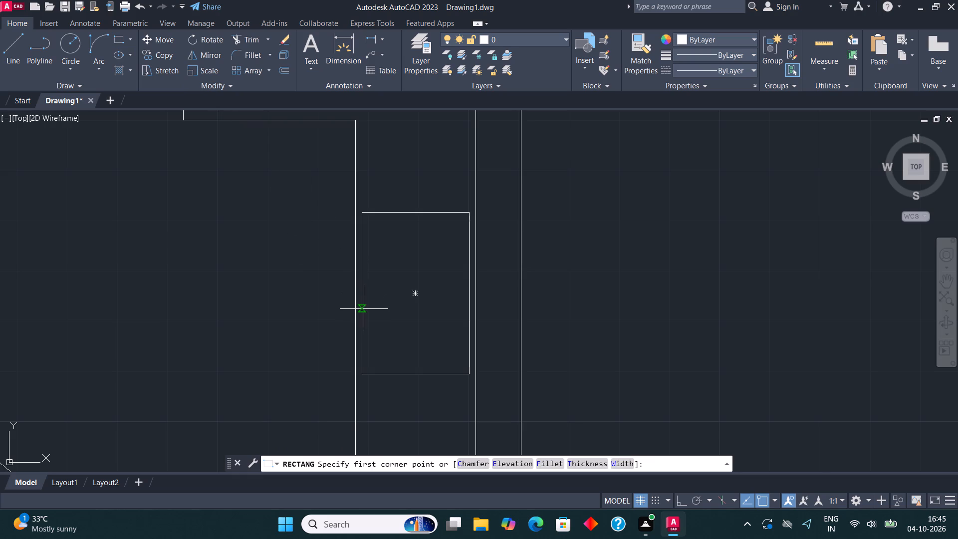
{"action": "left_click", "coordinate": [364, 309]}
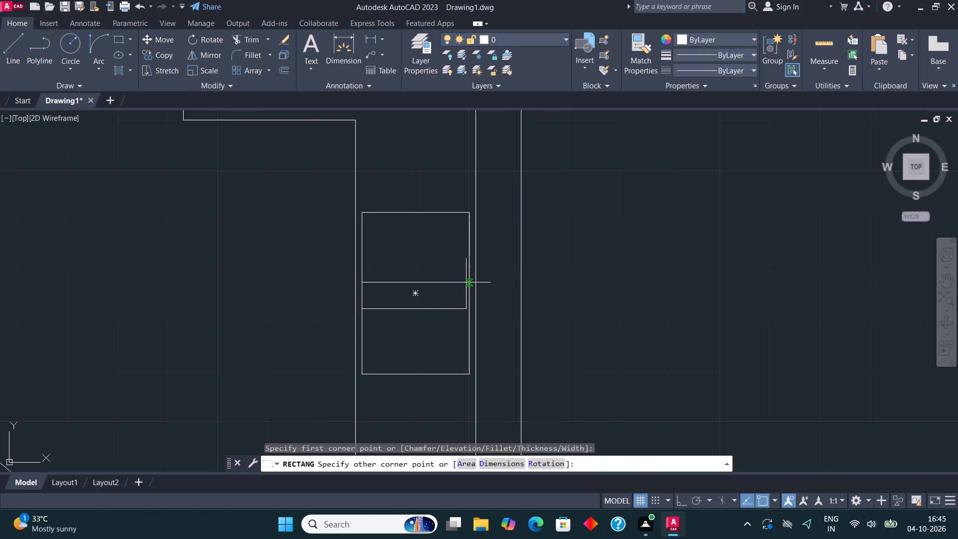
{"action": "left_click", "coordinate": [469, 280]}
Draw a burner circle of about 4-inch radius centred in the stove's upper compartment.
{"action": "left_click", "coordinate": [74, 45]}
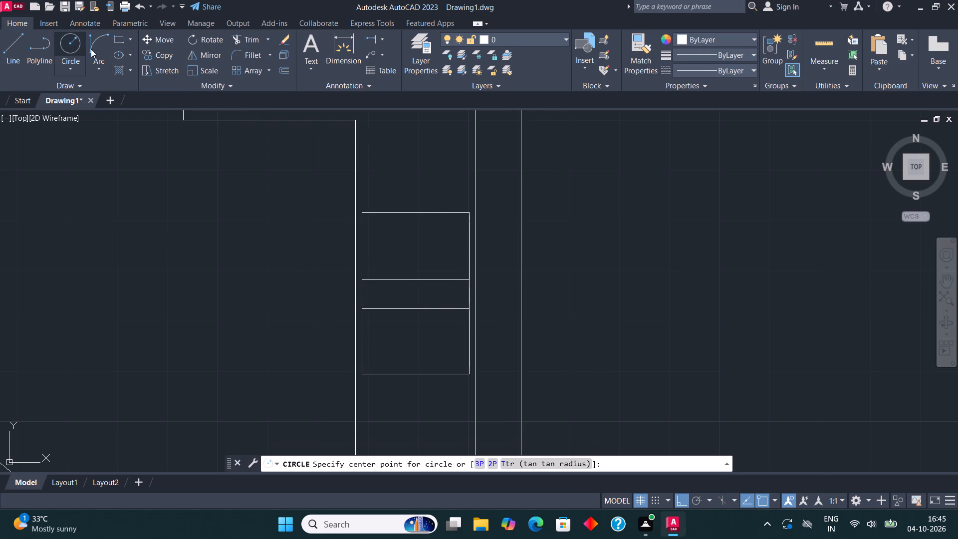
{"action": "scroll", "coordinate": [433, 234], "scroll_direction": "up", "scroll_amount": 1}
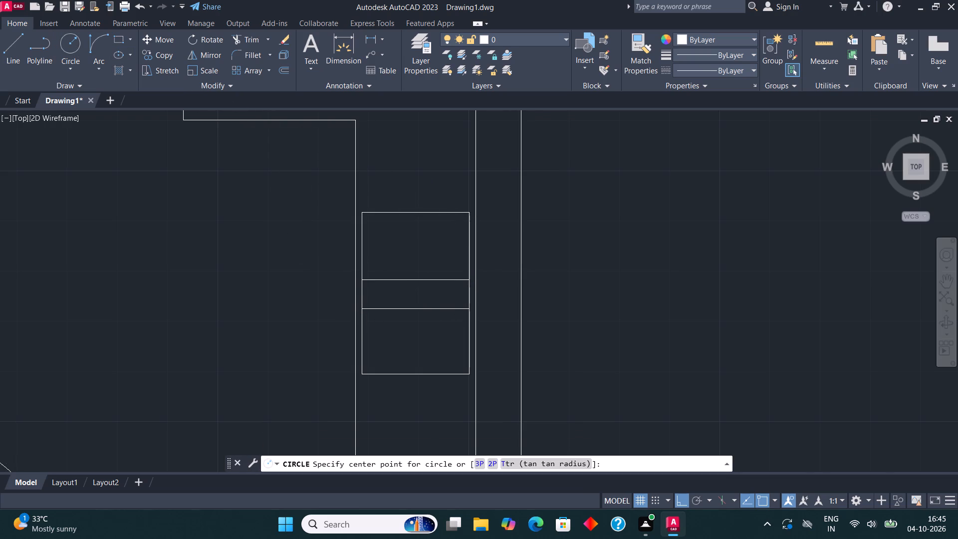
{"action": "left_click", "coordinate": [402, 254]}
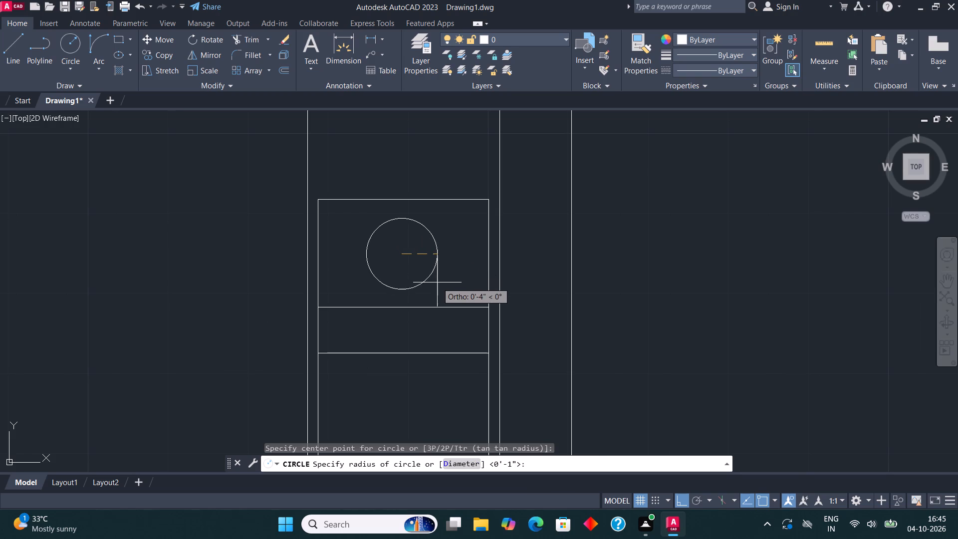
{"action": "left_click", "coordinate": [440, 284]}
Draw four short lines pointing inward from the burner circle's top, bottom, left and right quadrant points.
{"action": "left_click", "coordinate": [14, 45]}
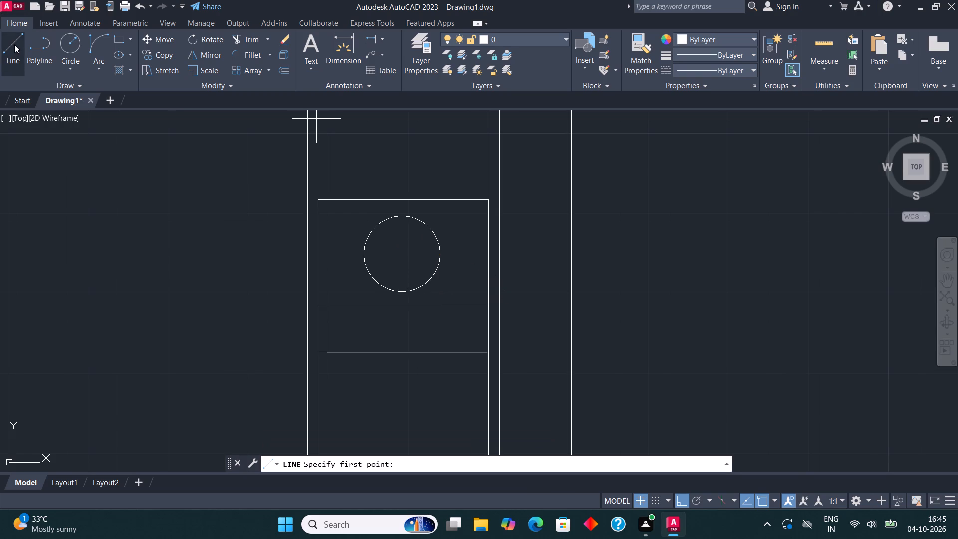
{"action": "left_click", "coordinate": [400, 218]}
{"action": "left_click", "coordinate": [403, 234]}
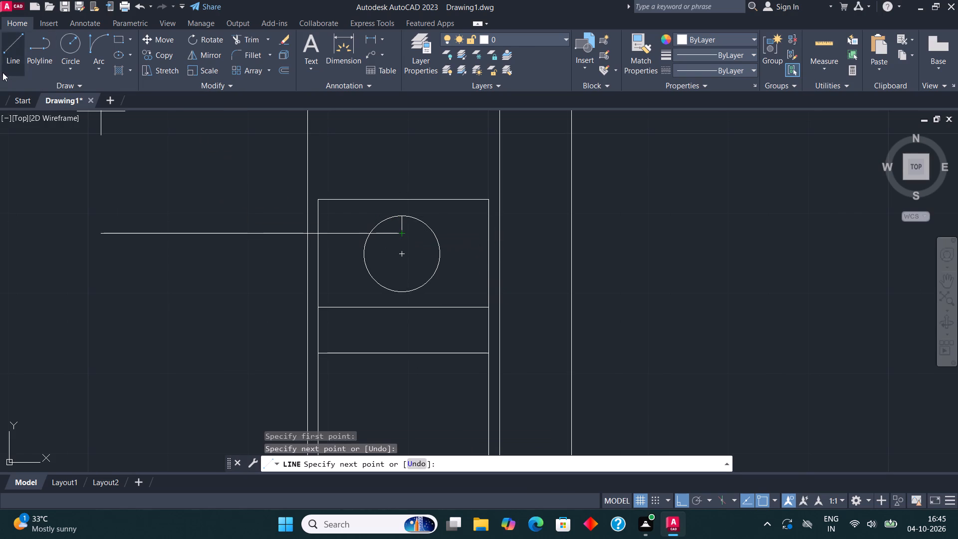
{"action": "left_click", "coordinate": [7, 36]}
{"action": "left_click", "coordinate": [401, 289]}
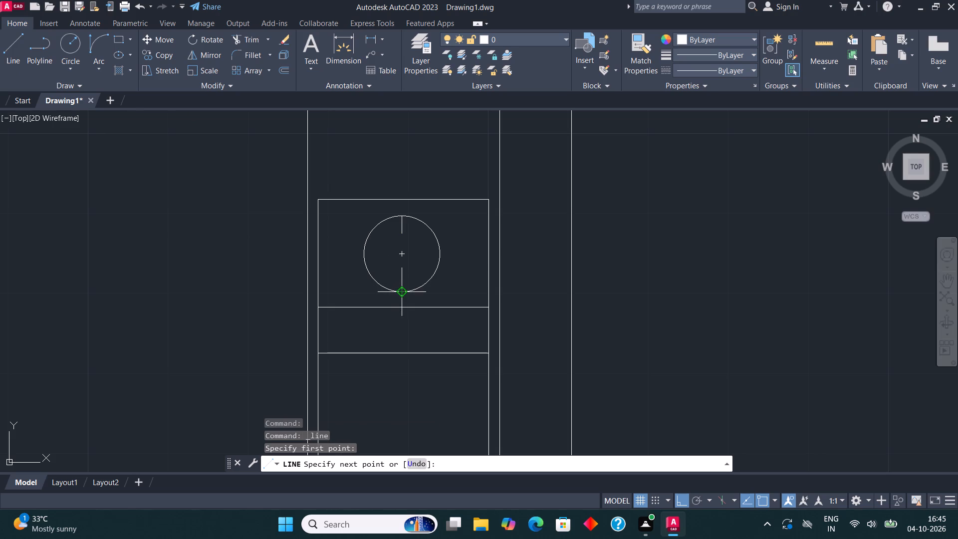
{"action": "left_click", "coordinate": [404, 272]}
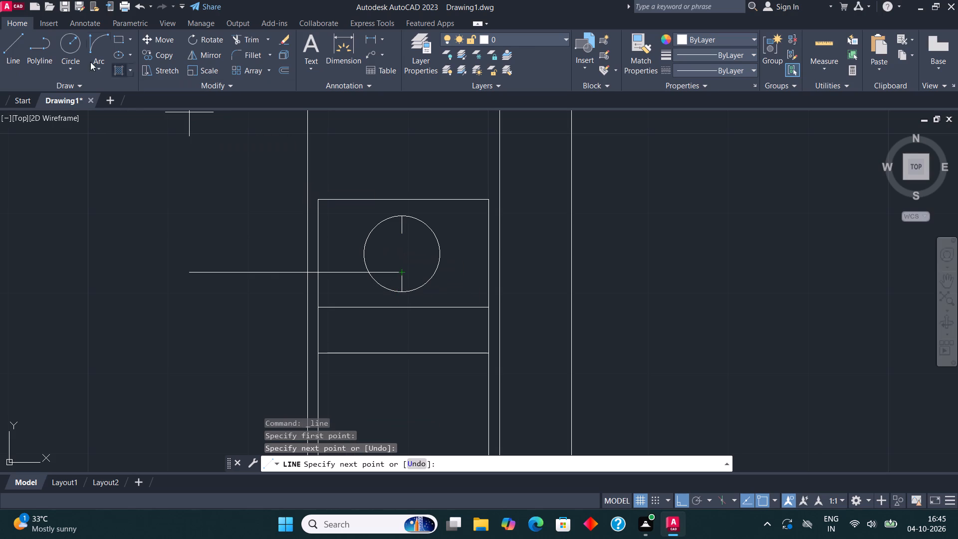
{"action": "left_click", "coordinate": [10, 49]}
{"action": "left_click", "coordinate": [362, 255]}
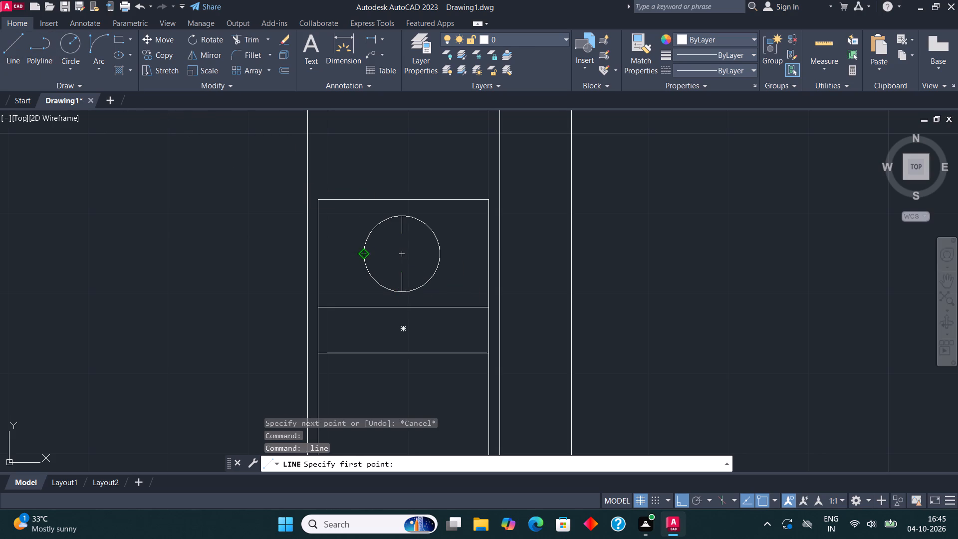
{"action": "left_click", "coordinate": [383, 256]}
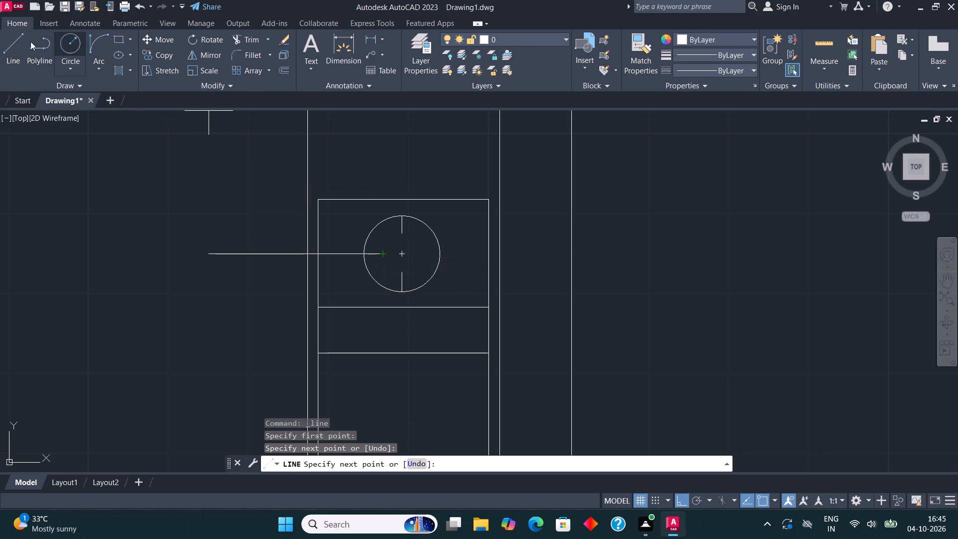
{"action": "left_click", "coordinate": [11, 38]}
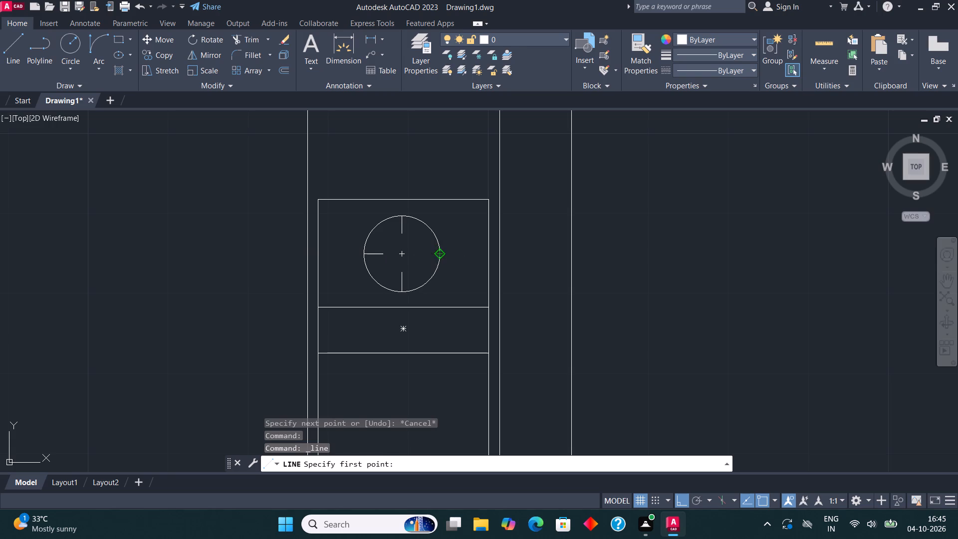
{"action": "left_click", "coordinate": [436, 258]}
{"action": "left_click", "coordinate": [419, 254]}
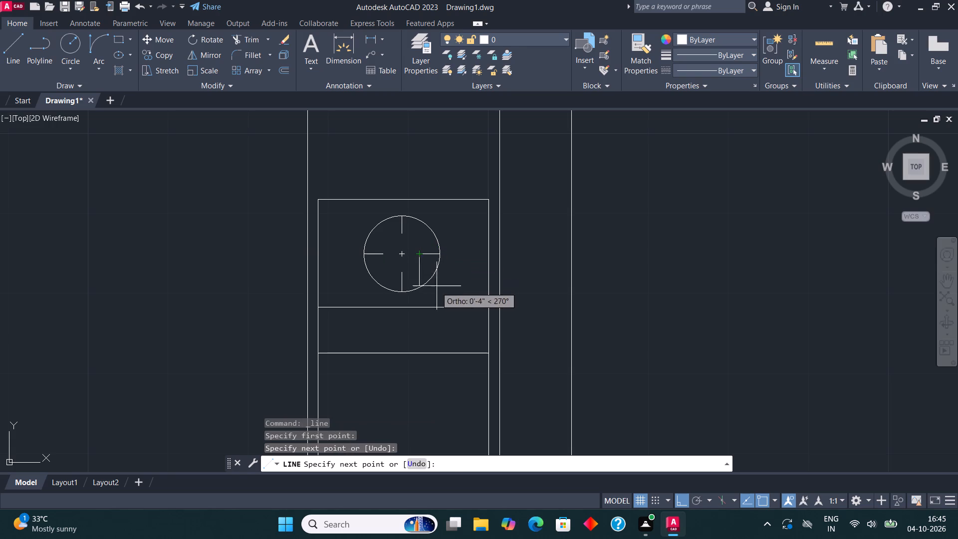
{"action": "key", "text": "Escape"}
Copy the burner circle with its four tick lines straight down about 1'-7" into the stove's lower compartment.
{"action": "left_click", "coordinate": [455, 295]}
{"action": "left_click", "coordinate": [348, 210]}
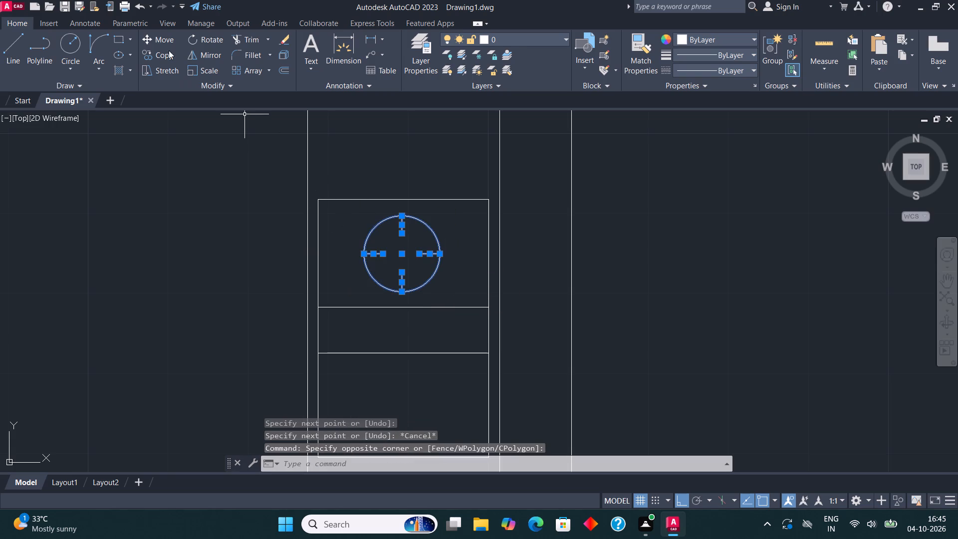
{"action": "left_click", "coordinate": [166, 54]}
{"action": "left_click", "coordinate": [405, 251]}
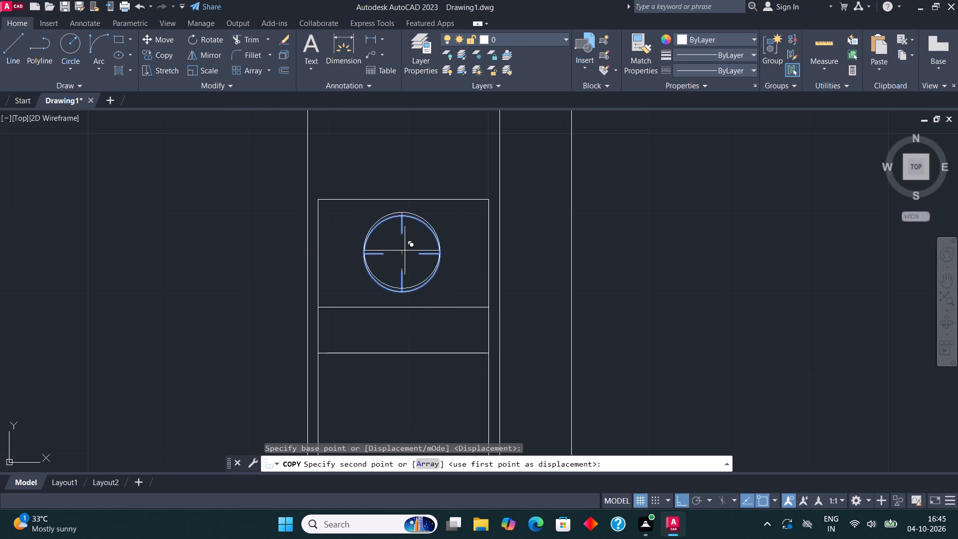
{"action": "scroll", "coordinate": [405, 250], "scroll_direction": "down", "scroll_amount": 2}
{"action": "scroll", "coordinate": [399, 304], "scroll_direction": "up", "scroll_amount": 2}
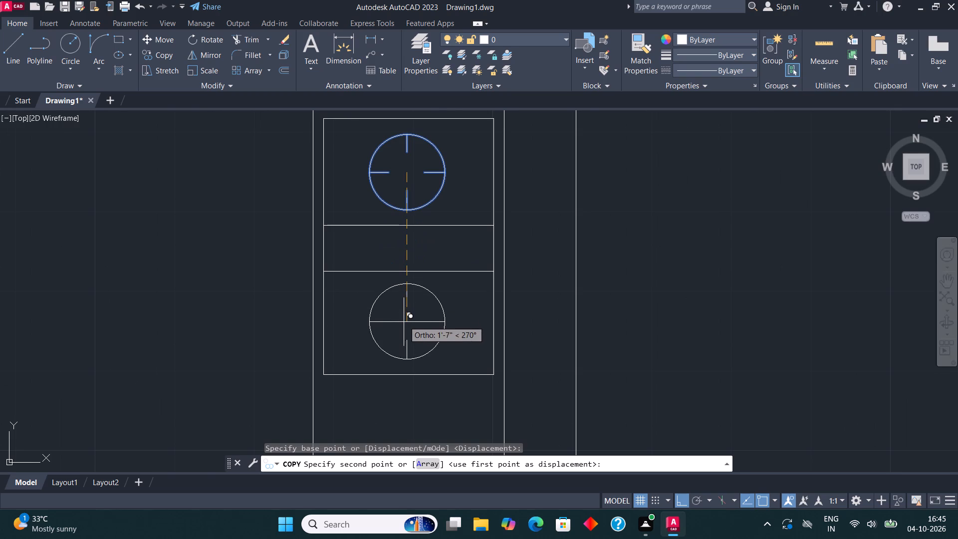
{"action": "left_click", "coordinate": [405, 323]}
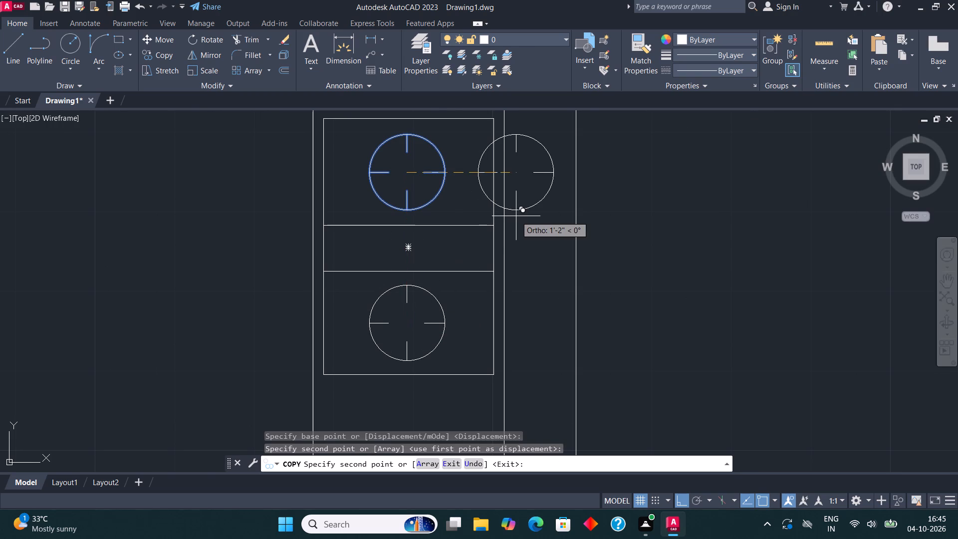
{"action": "key", "text": "Escape"}
Draw an upright desk rectangle in the upper bedroom against the partition wall shared with the kitchen, above the door swing.
{"action": "scroll", "coordinate": [517, 221], "scroll_direction": "down", "scroll_amount": 4}
{"action": "middle_click_drag", "start_coordinate": [543, 212], "coordinate": [543, 184]}
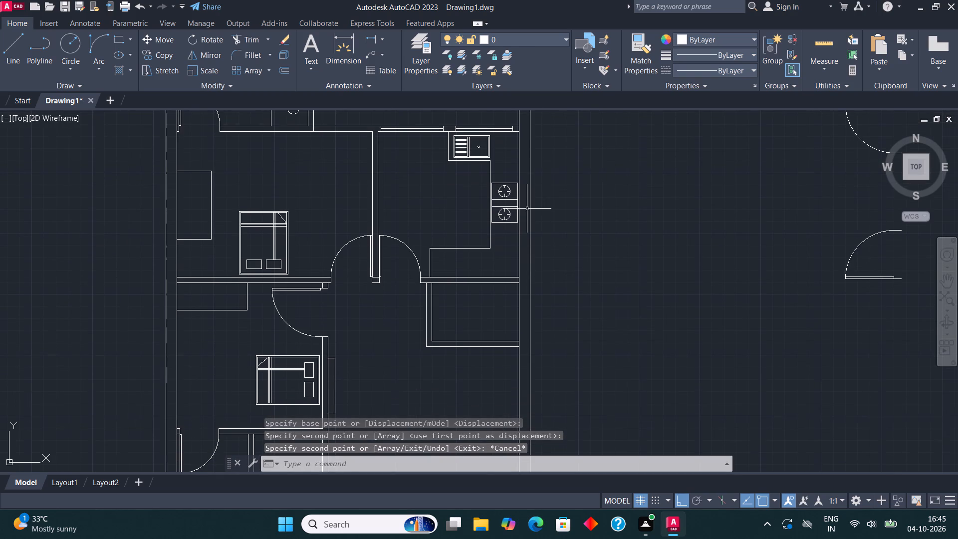
{"action": "scroll", "coordinate": [479, 305], "scroll_direction": "down", "scroll_amount": 2}
{"action": "middle_click_drag", "start_coordinate": [502, 300], "coordinate": [564, 321]}
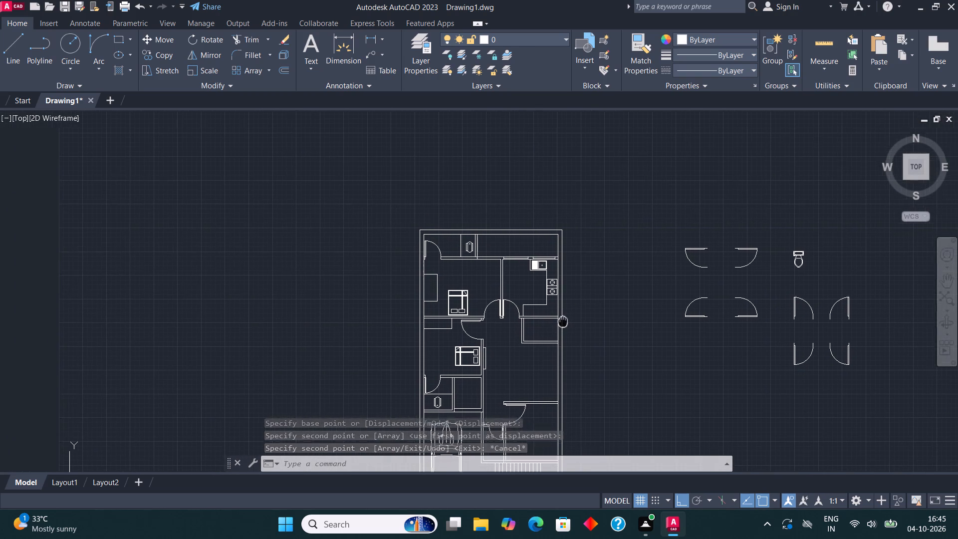
{"action": "middle_click_drag", "start_coordinate": [564, 321], "coordinate": [565, 322]}
{"action": "scroll", "coordinate": [491, 275], "scroll_direction": "up", "scroll_amount": 3}
{"action": "middle_click_drag", "start_coordinate": [521, 290], "coordinate": [508, 279]}
{"action": "scroll", "coordinate": [509, 276], "scroll_direction": "up", "scroll_amount": 1}
{"action": "left_click", "coordinate": [117, 38]}
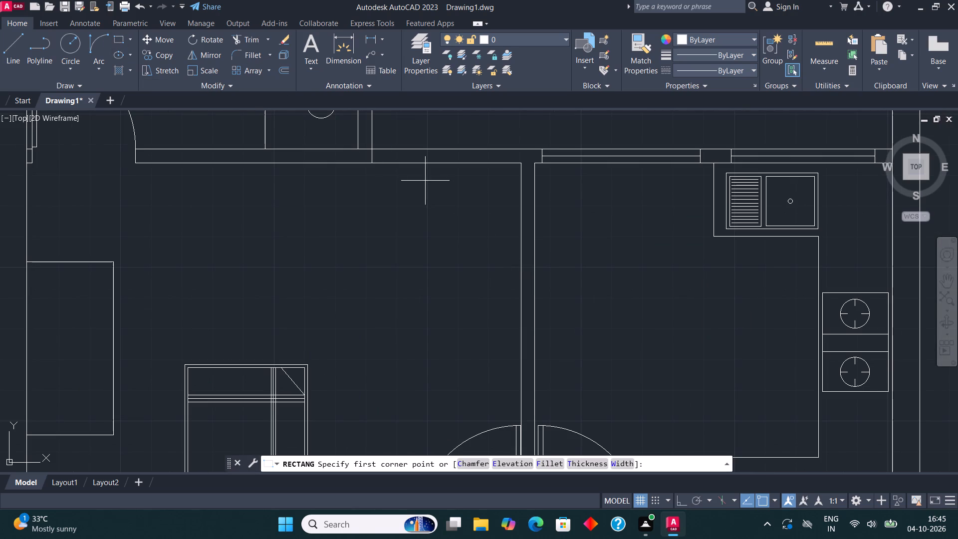
{"action": "left_click", "coordinate": [521, 196]}
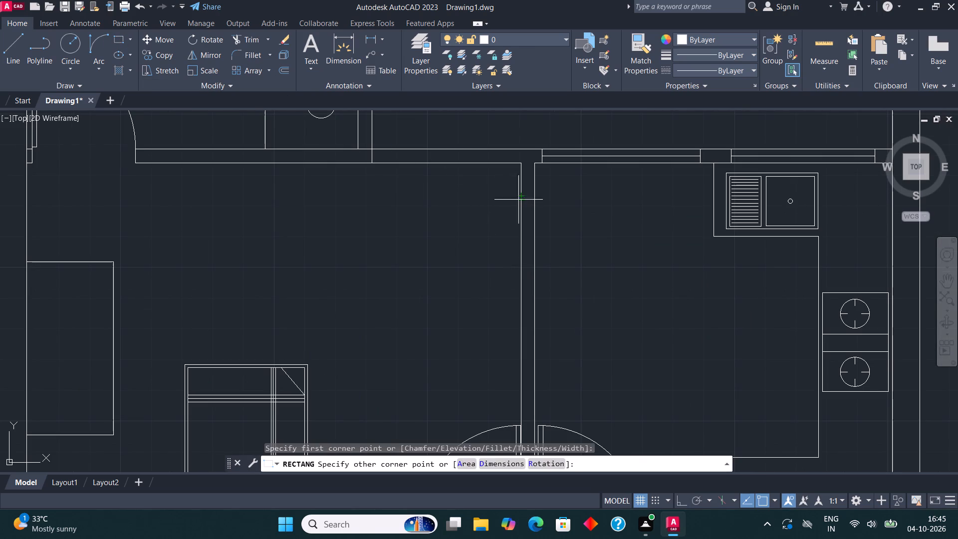
{"action": "left_click", "coordinate": [455, 354]}
Draw a chair at the desk's bedroom-facing side: a small rectangle touching the desk, framed by a slightly larger three-sided outline.
{"action": "left_click", "coordinate": [123, 41]}
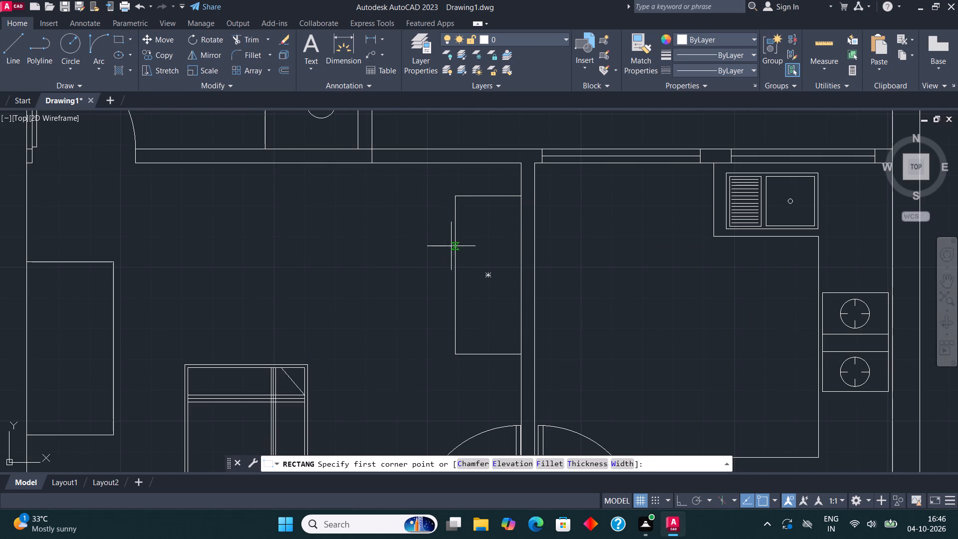
{"action": "left_click", "coordinate": [455, 250]}
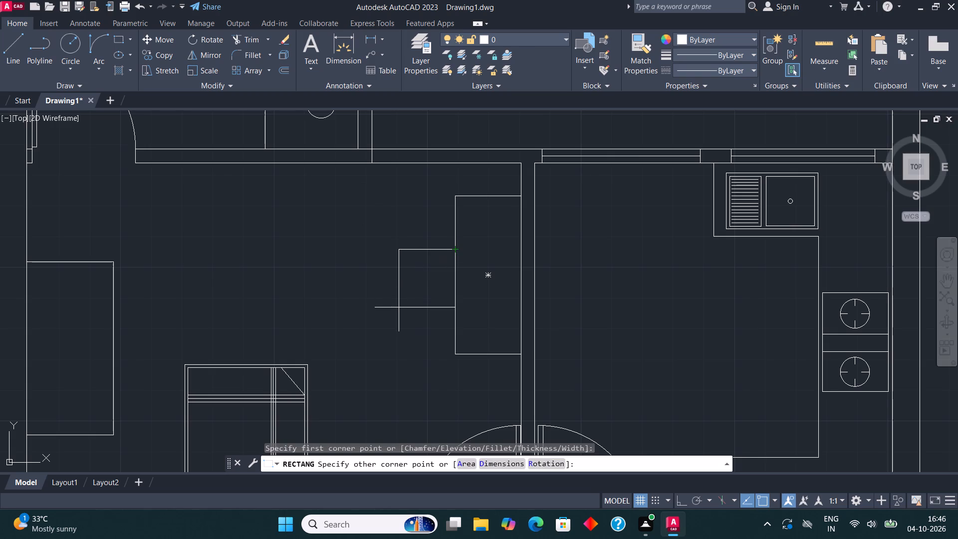
{"action": "left_click", "coordinate": [399, 307]}
{"action": "left_click", "coordinate": [9, 54]}
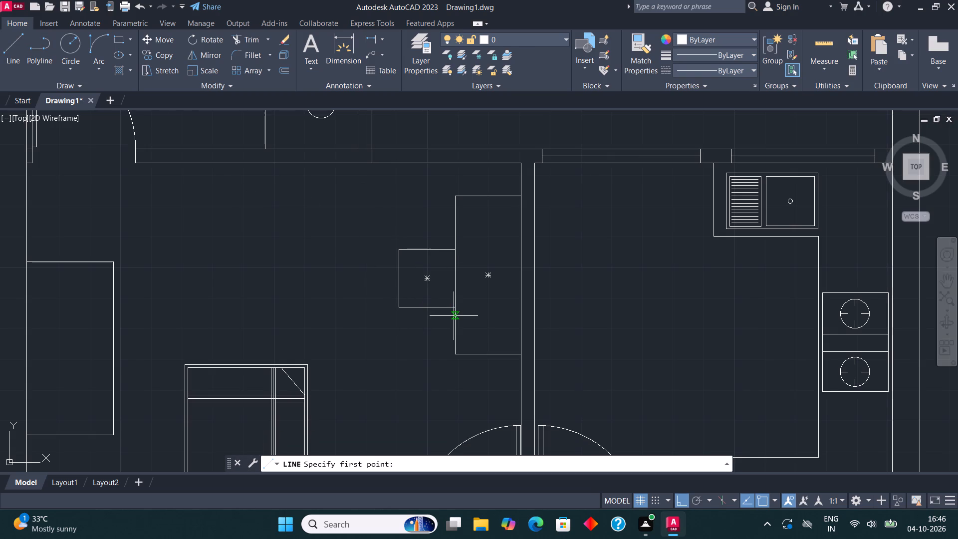
{"action": "left_click", "coordinate": [455, 315]}
{"action": "left_click", "coordinate": [392, 313]}
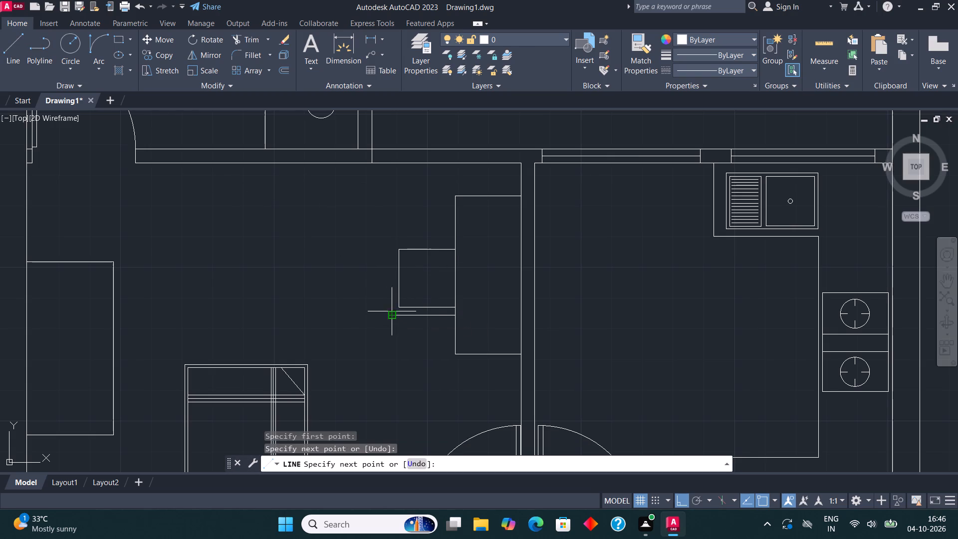
{"action": "left_click", "coordinate": [391, 242]}
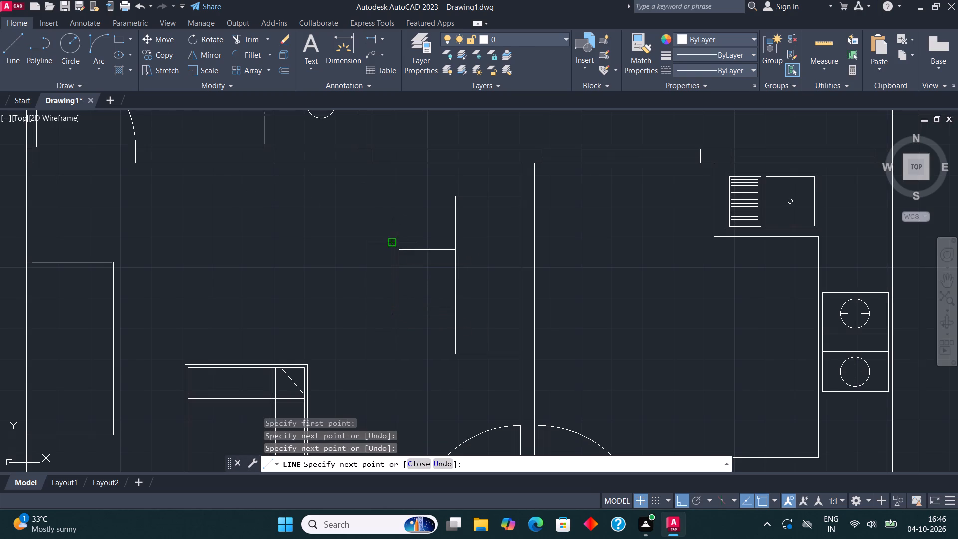
{"action": "left_click", "coordinate": [452, 241]}
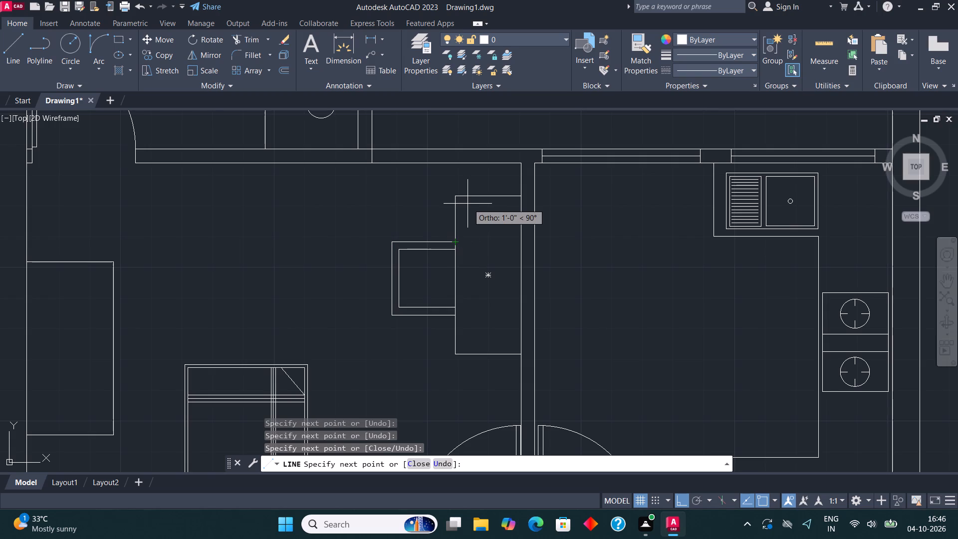
{"action": "key", "text": "Escape"}
Draw a nearly square rectangle in the kitchen against the partition wall shared with the bedroom, just above the kitchen door swing.
{"action": "scroll", "coordinate": [471, 218], "scroll_direction": "down", "scroll_amount": 1}
{"action": "middle_click_drag", "start_coordinate": [511, 233], "coordinate": [495, 207]}
{"action": "scroll", "coordinate": [498, 218], "scroll_direction": "down", "scroll_amount": 1}
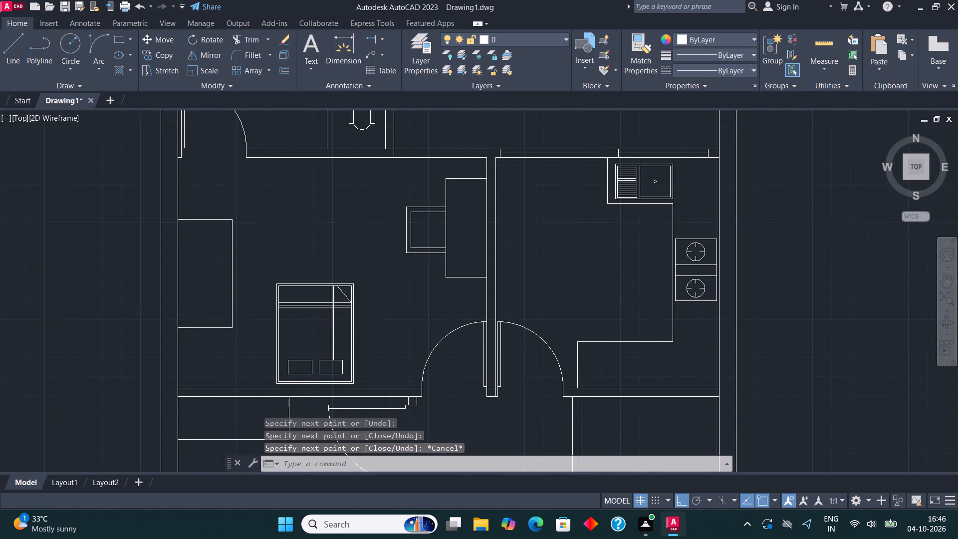
{"action": "scroll", "coordinate": [497, 227], "scroll_direction": "down", "scroll_amount": 1}
{"action": "middle_click_drag", "start_coordinate": [550, 224], "coordinate": [529, 213]}
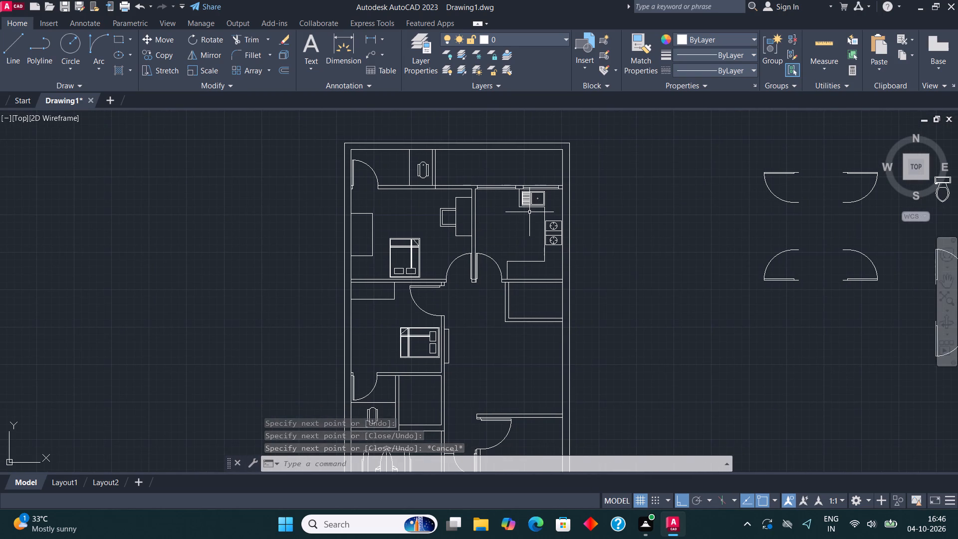
{"action": "middle_click_drag", "start_coordinate": [531, 231], "coordinate": [536, 239]}
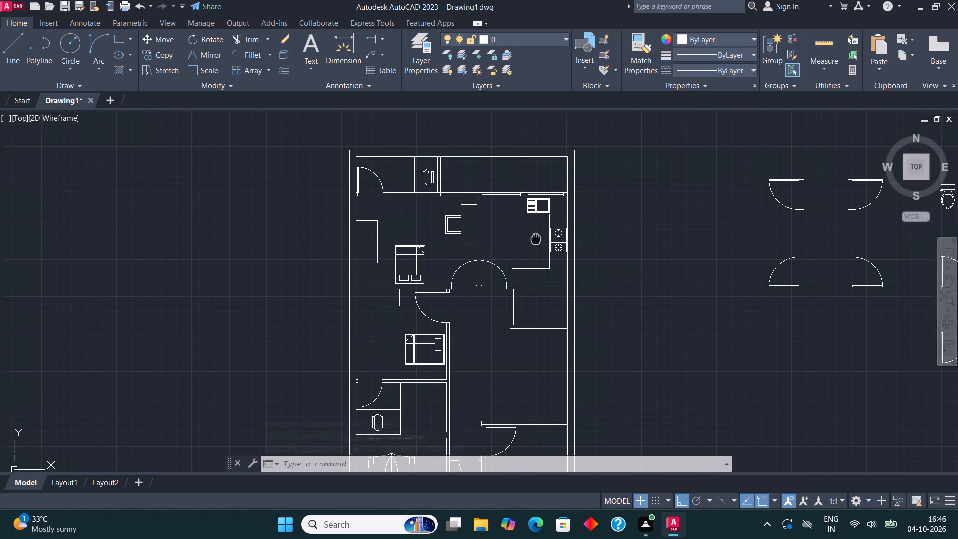
{"action": "middle_click_drag", "start_coordinate": [536, 239], "coordinate": [534, 313]}
{"action": "scroll", "coordinate": [507, 329], "scroll_direction": "up", "scroll_amount": 3}
{"action": "middle_click_drag", "start_coordinate": [510, 310], "coordinate": [497, 324]}
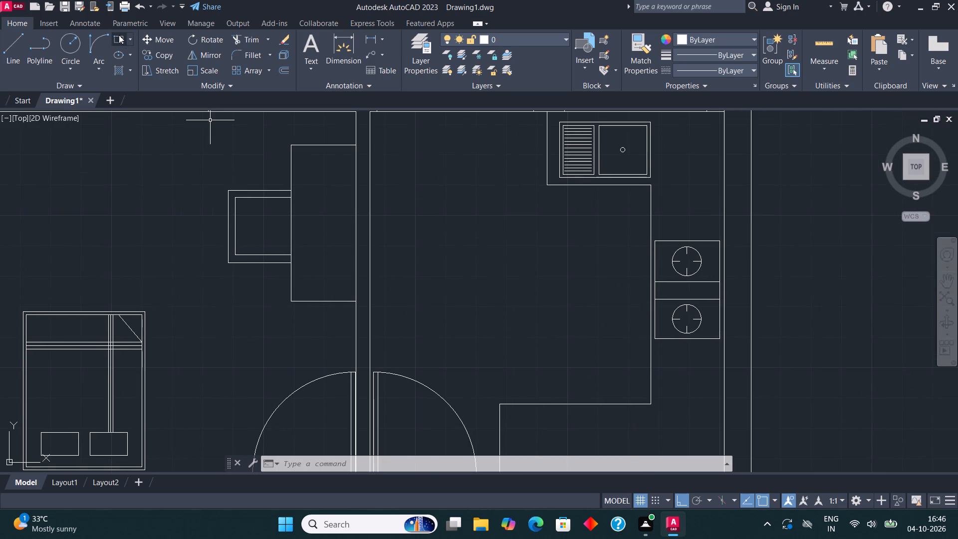
{"action": "left_click", "coordinate": [119, 35]}
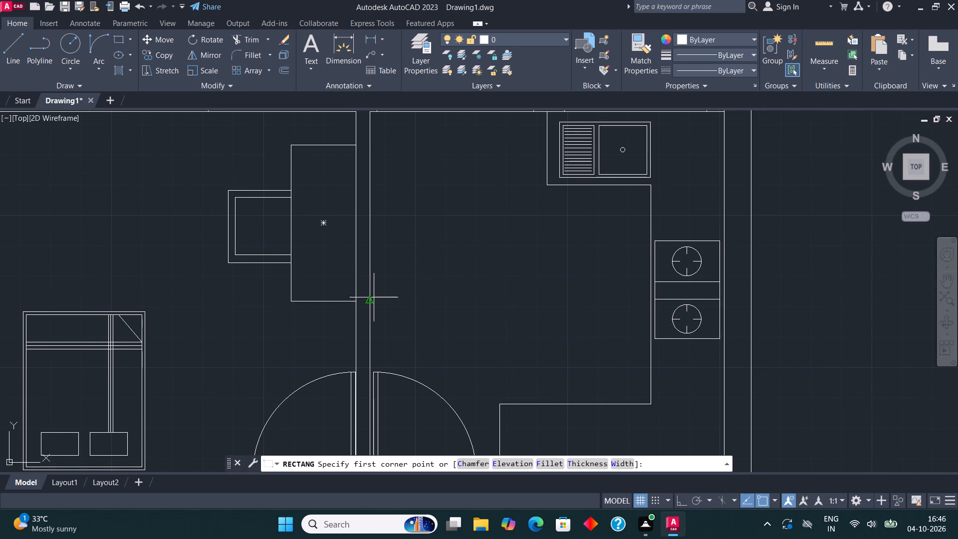
{"action": "left_click", "coordinate": [370, 321]}
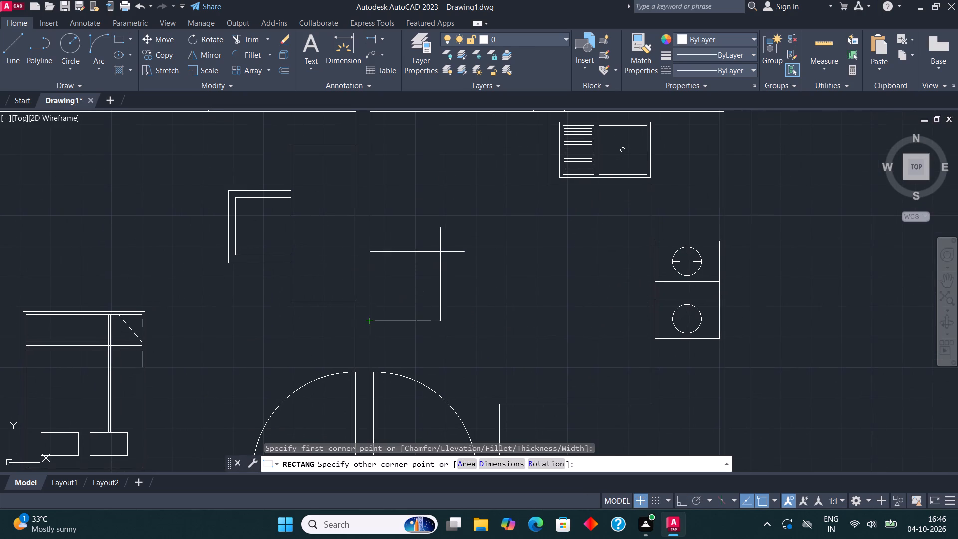
{"action": "left_click", "coordinate": [432, 256]}
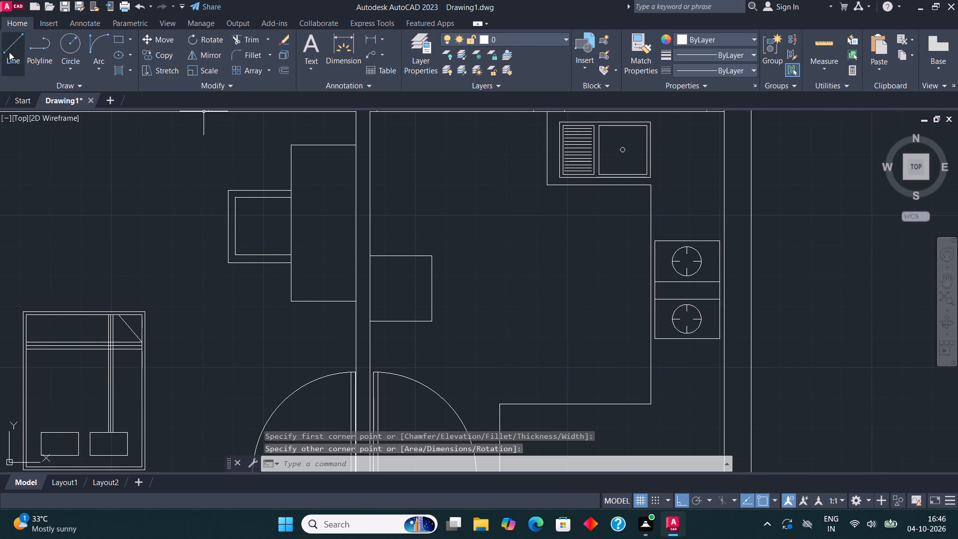
Draw a full-height vertical line just inside the kitchen-facing edge of the nearly square rectangle on the partition wall.
{"action": "left_click", "coordinate": [9, 52]}
{"action": "scroll", "coordinate": [426, 309], "scroll_direction": "up", "scroll_amount": 2}
{"action": "left_click", "coordinate": [429, 342]}
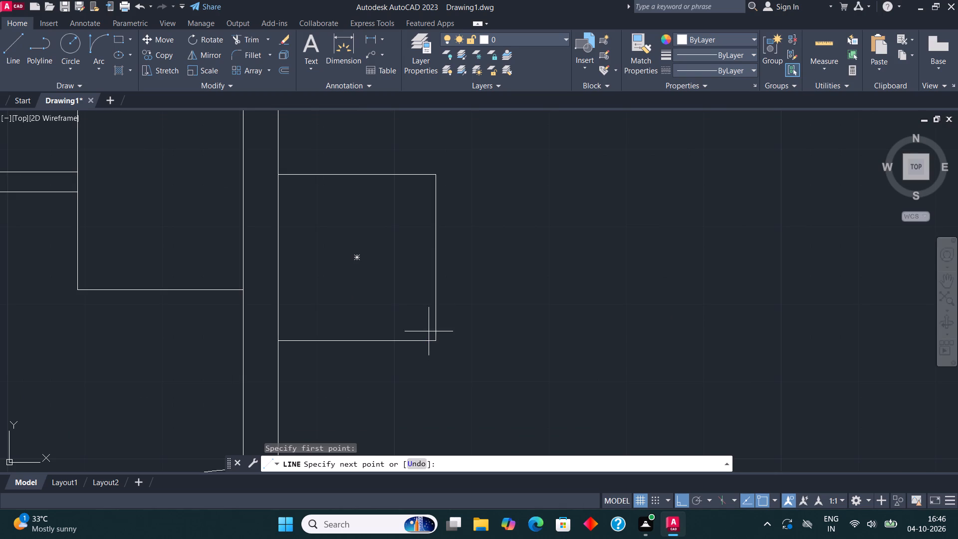
{"action": "left_click", "coordinate": [427, 170]}
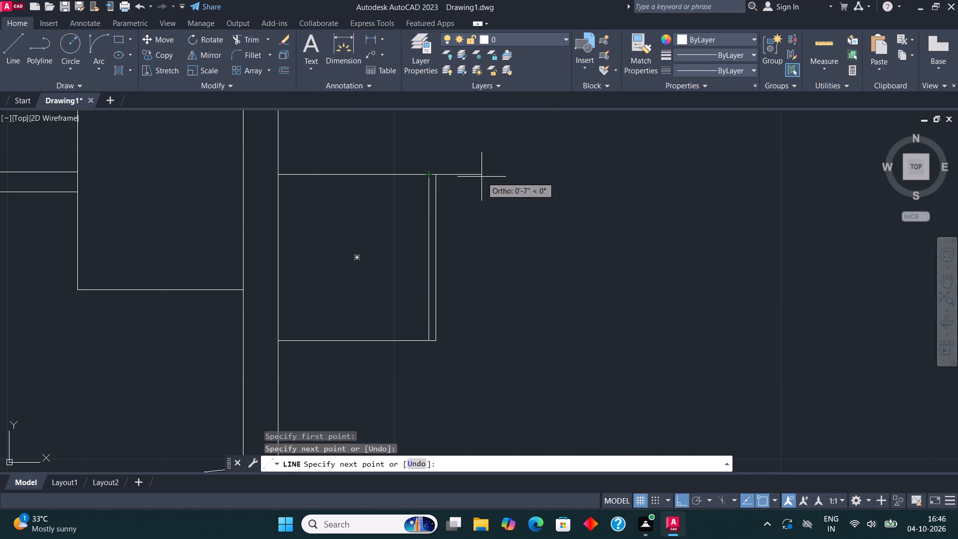
{"action": "key", "text": "Escape"}
Draw two short lines across the left wall of the small room below the kitchen, one near each end, marking an opening.
{"action": "scroll", "coordinate": [469, 186], "scroll_direction": "down", "scroll_amount": 4}
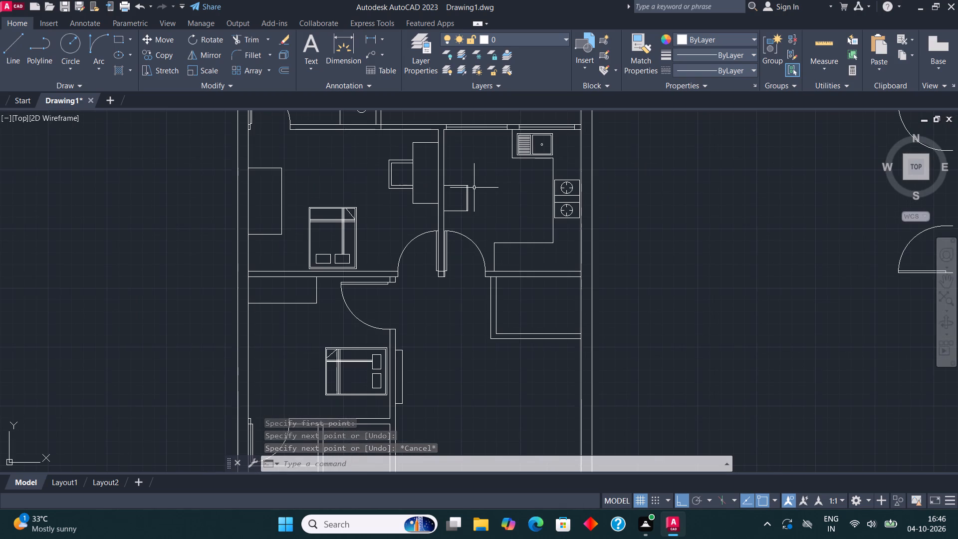
{"action": "scroll", "coordinate": [463, 208], "scroll_direction": "down", "scroll_amount": 1}
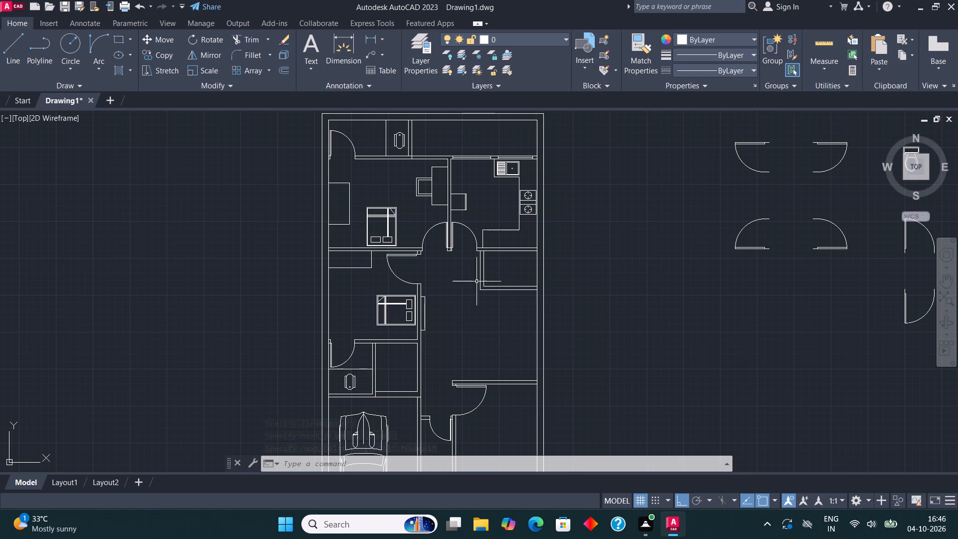
{"action": "middle_click_drag", "start_coordinate": [498, 264], "coordinate": [505, 281]}
{"action": "scroll", "coordinate": [505, 281], "scroll_direction": "up", "scroll_amount": 3}
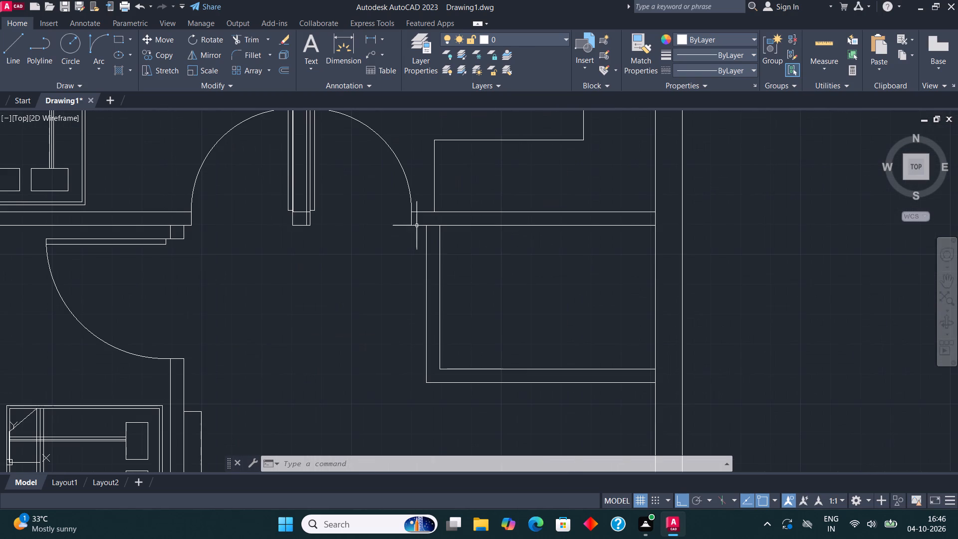
{"action": "left_click", "coordinate": [10, 44]}
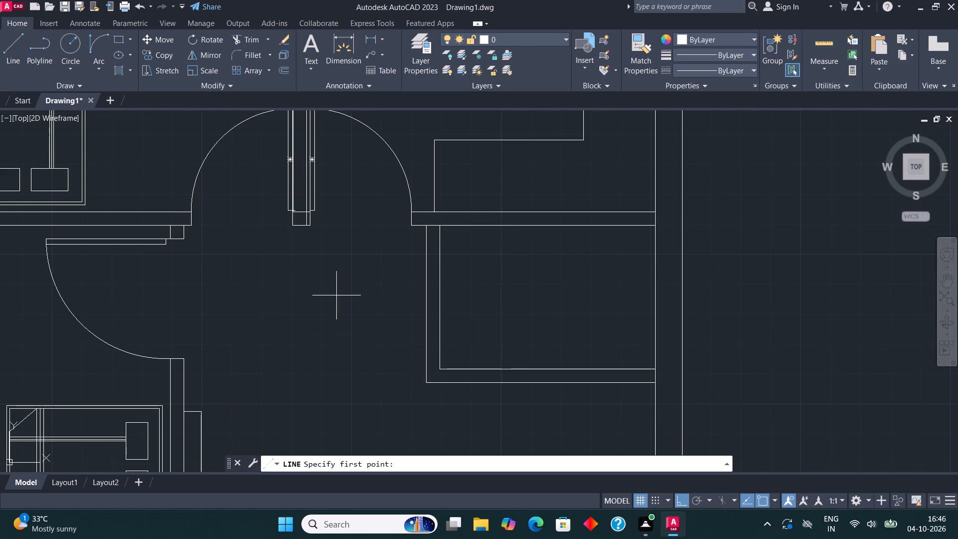
{"action": "scroll", "coordinate": [332, 298], "scroll_direction": "up", "scroll_amount": 2}
{"action": "scroll", "coordinate": [360, 255], "scroll_direction": "down", "scroll_amount": 2}
{"action": "scroll", "coordinate": [457, 336], "scroll_direction": "up", "scroll_amount": 1}
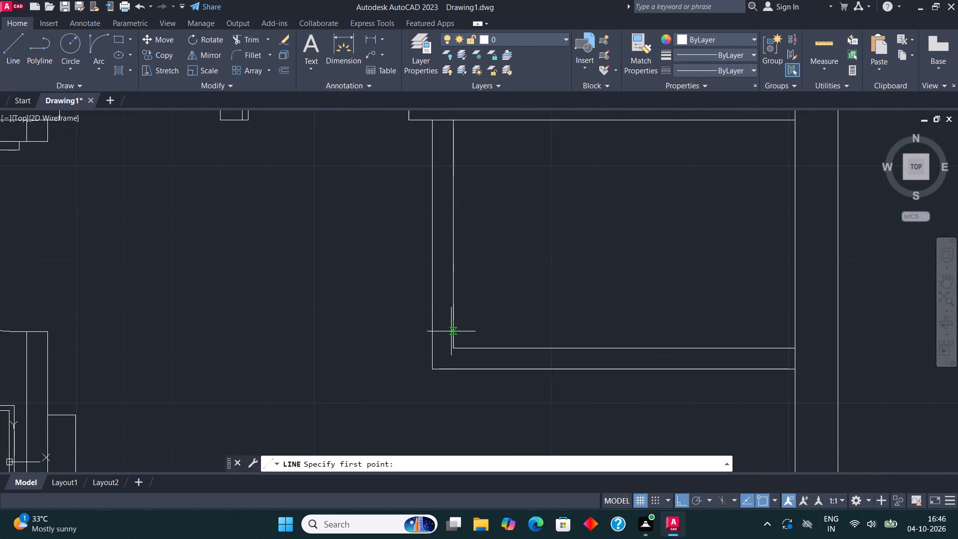
{"action": "left_click", "coordinate": [451, 315]}
{"action": "left_click", "coordinate": [435, 315]}
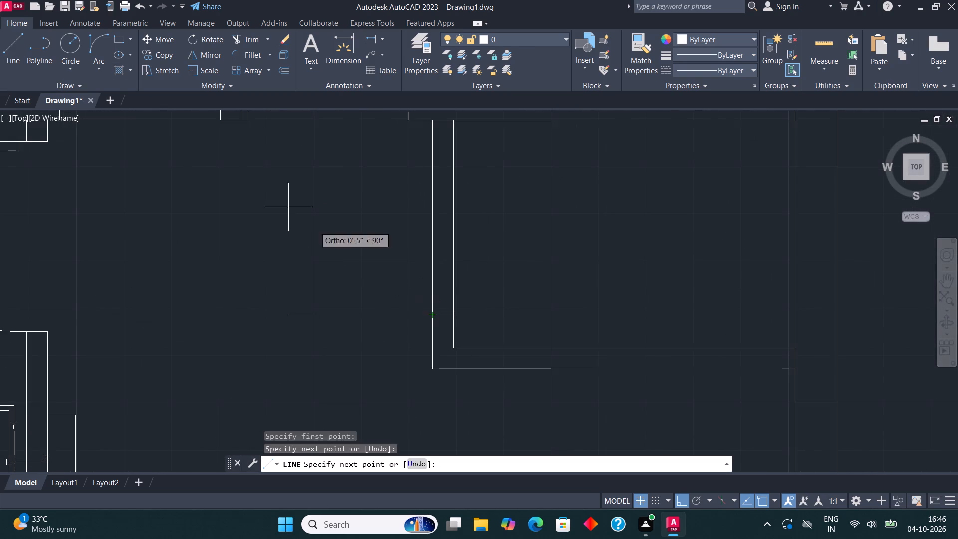
{"action": "left_click", "coordinate": [16, 47]}
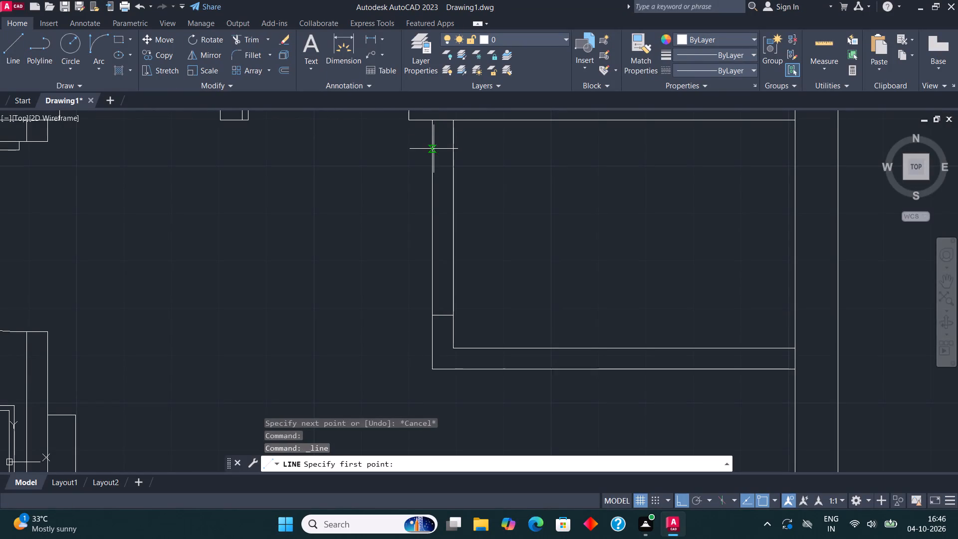
{"action": "left_click", "coordinate": [434, 152]}
{"action": "left_click", "coordinate": [457, 151]}
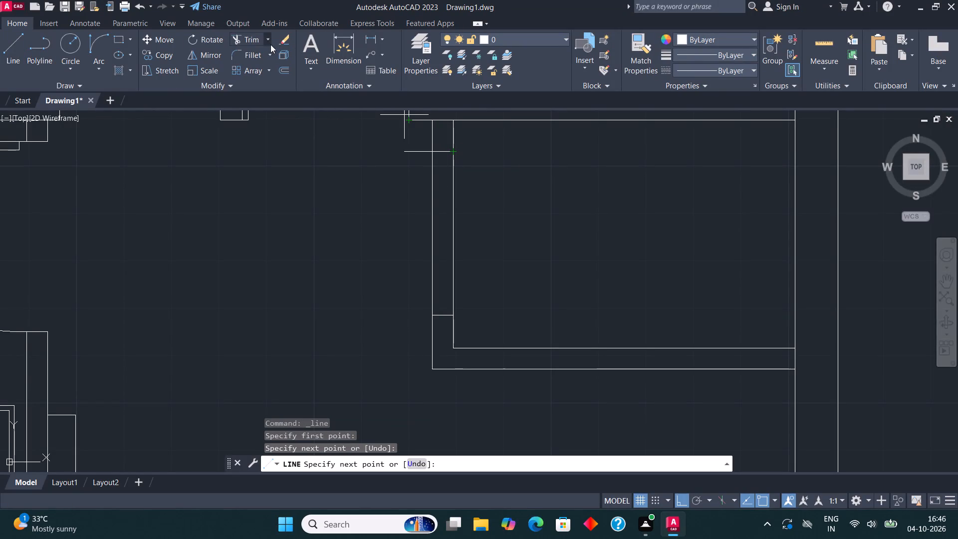
Trim both wall lines between the two short cross lines to open the small room's left wall.
{"action": "left_click", "coordinate": [255, 42]}
{"action": "left_click_drag", "start_coordinate": [363, 222], "coordinate": [370, 222]}
{"action": "left_click", "coordinate": [520, 216]}
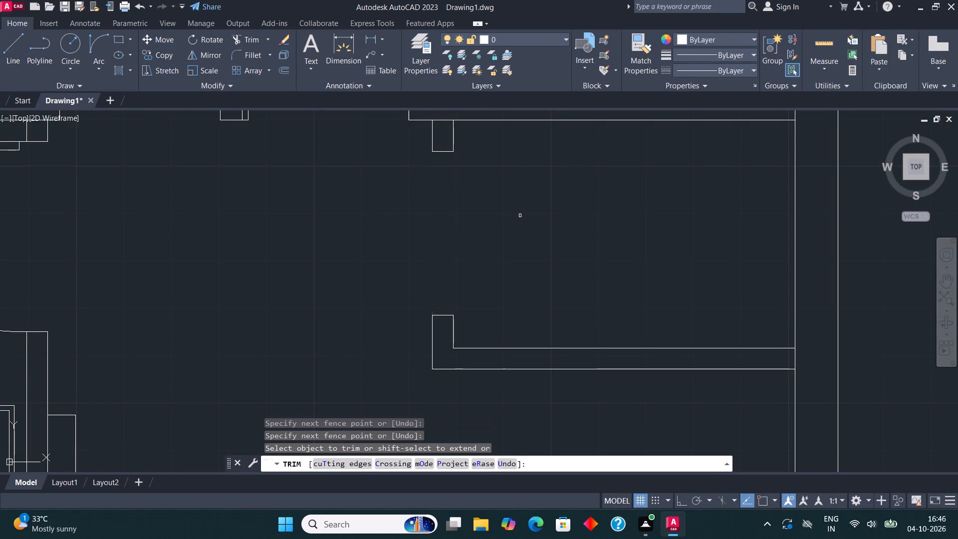
Draw a vertical line down the middle of the opening, joining the midpoints of its two end lines.
{"action": "left_click", "coordinate": [14, 44]}
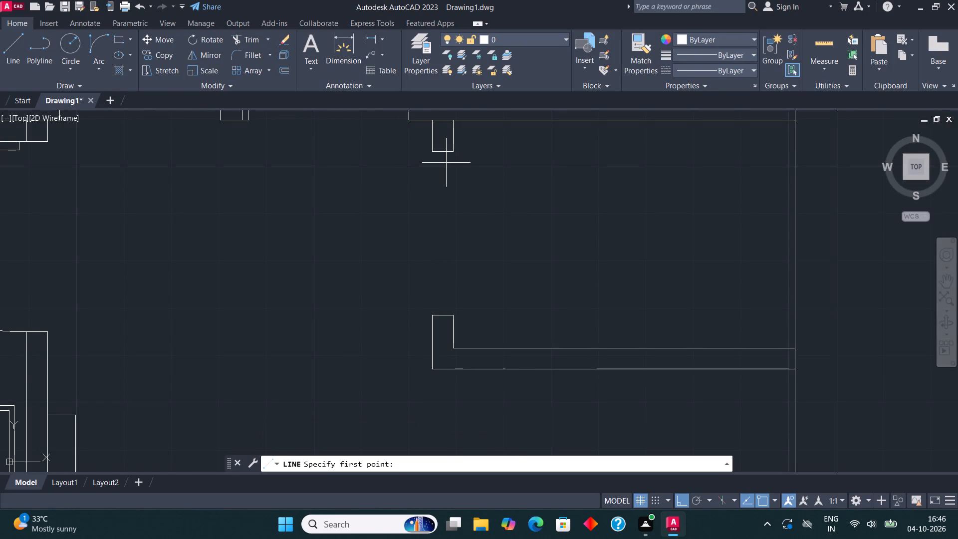
{"action": "left_click", "coordinate": [441, 153]}
{"action": "left_click", "coordinate": [444, 312]}
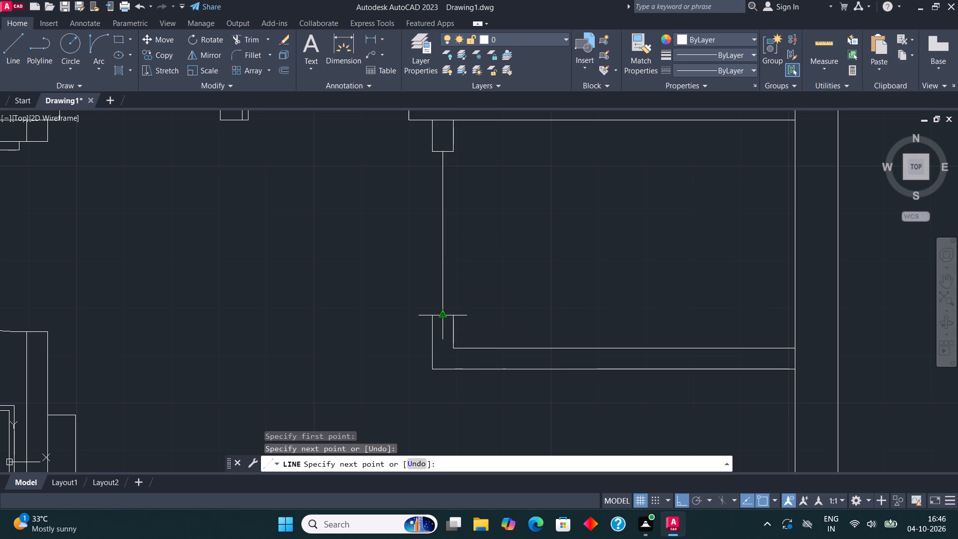
{"action": "key", "text": "Escape"}
Draw a wide sofa-seat rectangle just below the small room's lower wall, clear of the outer wall.
{"action": "middle_click_drag", "start_coordinate": [523, 210], "coordinate": [458, 218]}
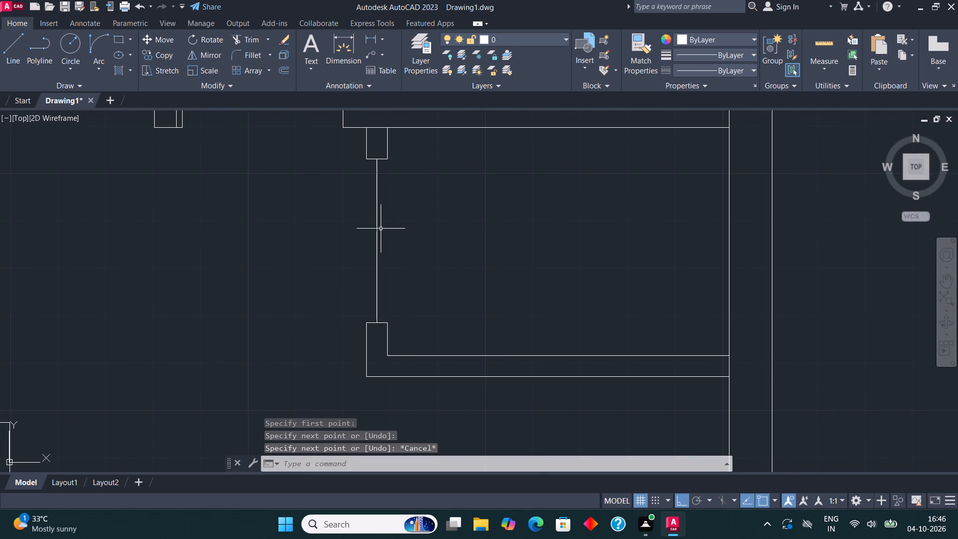
{"action": "scroll", "coordinate": [412, 273], "scroll_direction": "down", "scroll_amount": 2}
{"action": "middle_click_drag", "start_coordinate": [465, 282], "coordinate": [510, 213]}
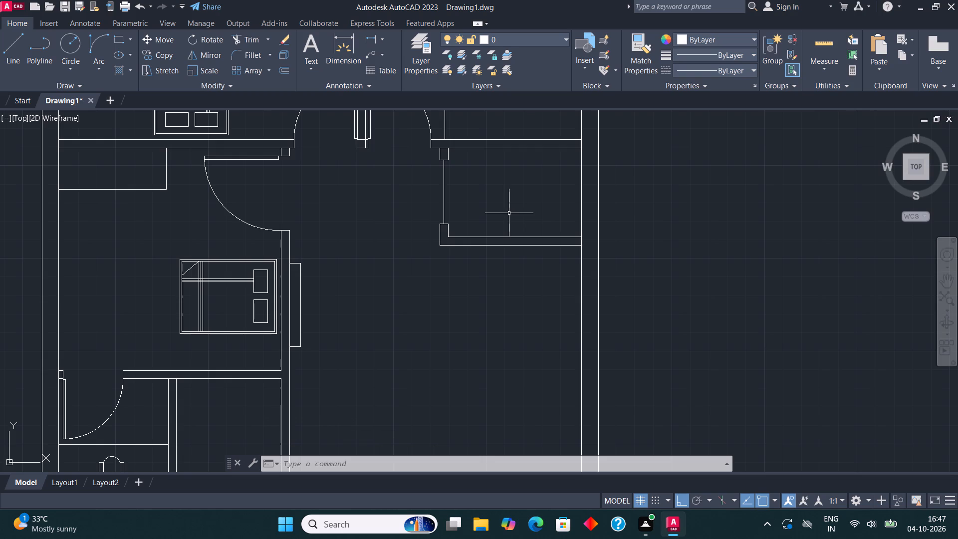
{"action": "scroll", "coordinate": [507, 212], "scroll_direction": "down", "scroll_amount": 1}
{"action": "middle_click_drag", "start_coordinate": [556, 260], "coordinate": [560, 224]}
{"action": "scroll", "coordinate": [525, 213], "scroll_direction": "up", "scroll_amount": 3}
{"action": "middle_click_drag", "start_coordinate": [508, 189], "coordinate": [509, 203]}
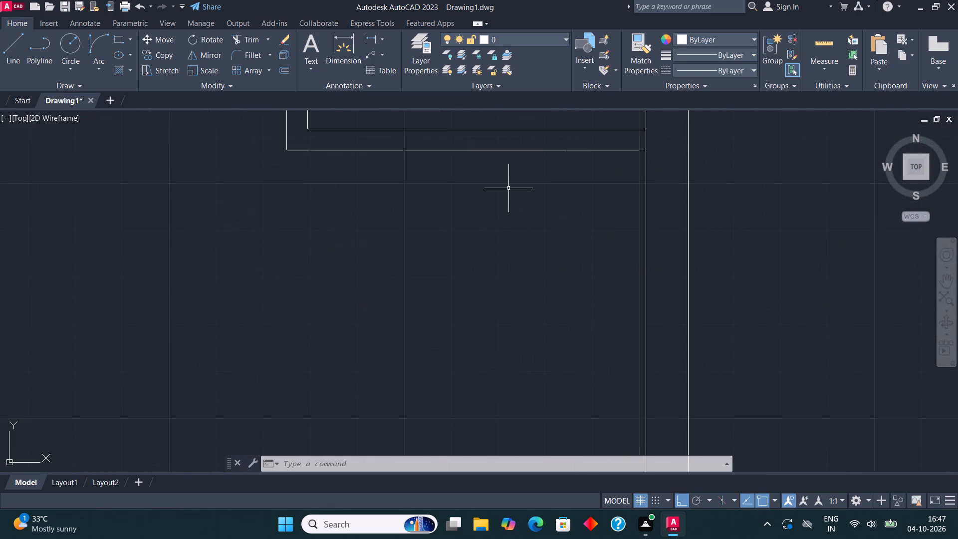
{"action": "middle_click_drag", "start_coordinate": [509, 203], "coordinate": [509, 220]}
{"action": "left_click", "coordinate": [121, 39]}
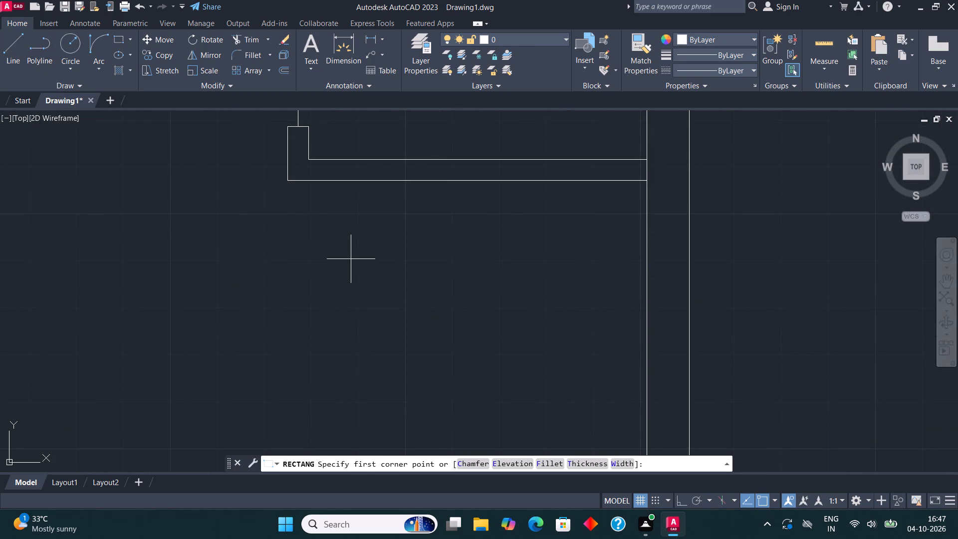
{"action": "left_click", "coordinate": [365, 270]}
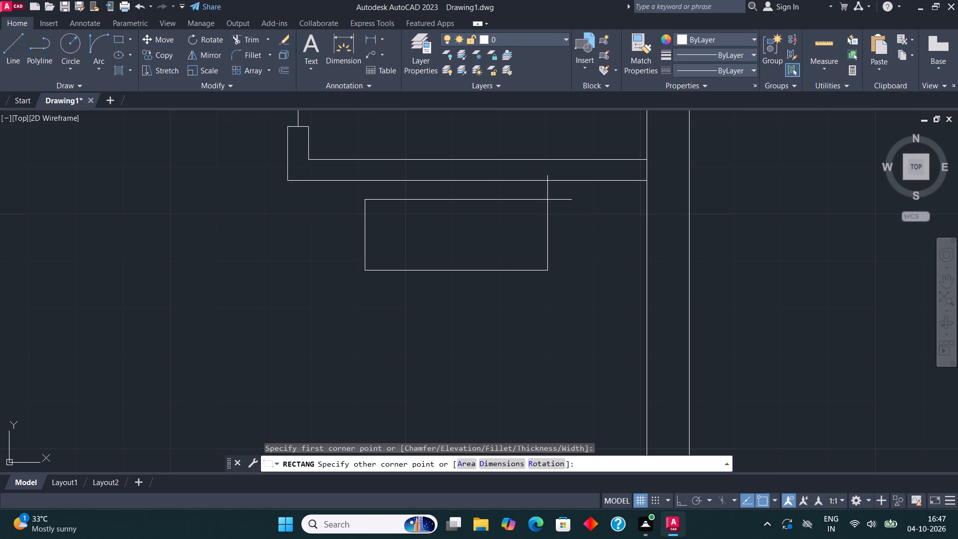
{"action": "left_click", "coordinate": [547, 200]}
Outline the sofa's back and arms around the seat's upper side and ends, about 3'-8" wide and 1'-2" deep.
{"action": "middle_click_drag", "start_coordinate": [480, 224], "coordinate": [485, 253]}
{"action": "left_click", "coordinate": [12, 46]}
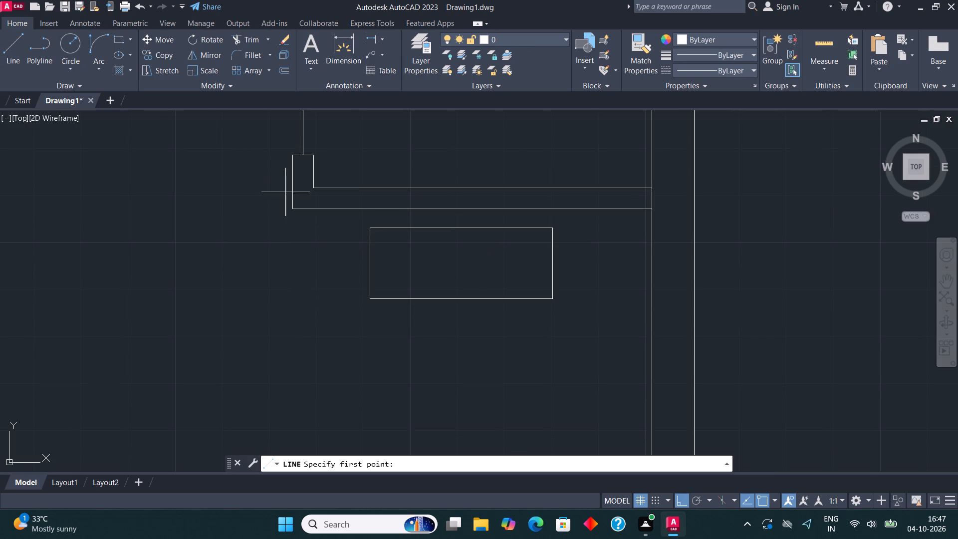
{"action": "left_click", "coordinate": [370, 284]}
{"action": "left_click", "coordinate": [358, 285]}
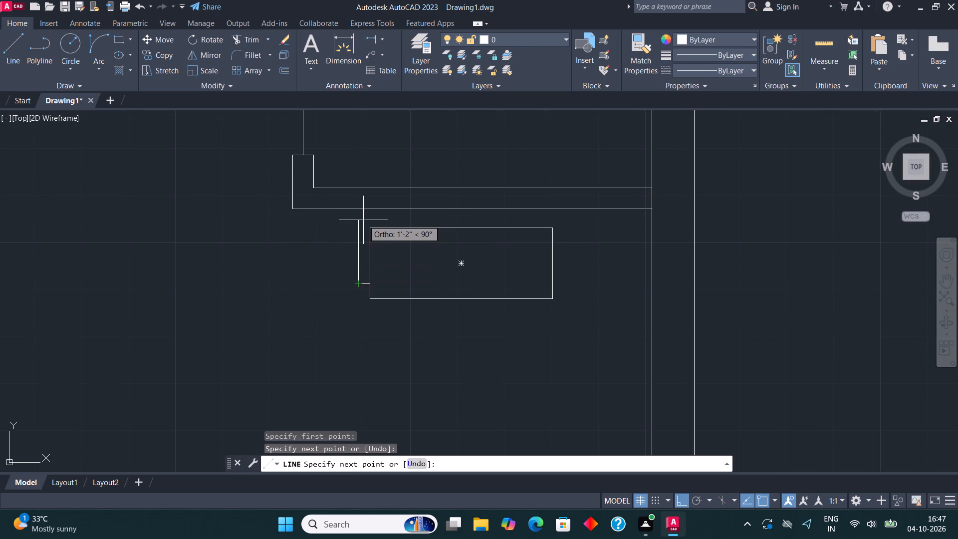
{"action": "left_click", "coordinate": [363, 220]}
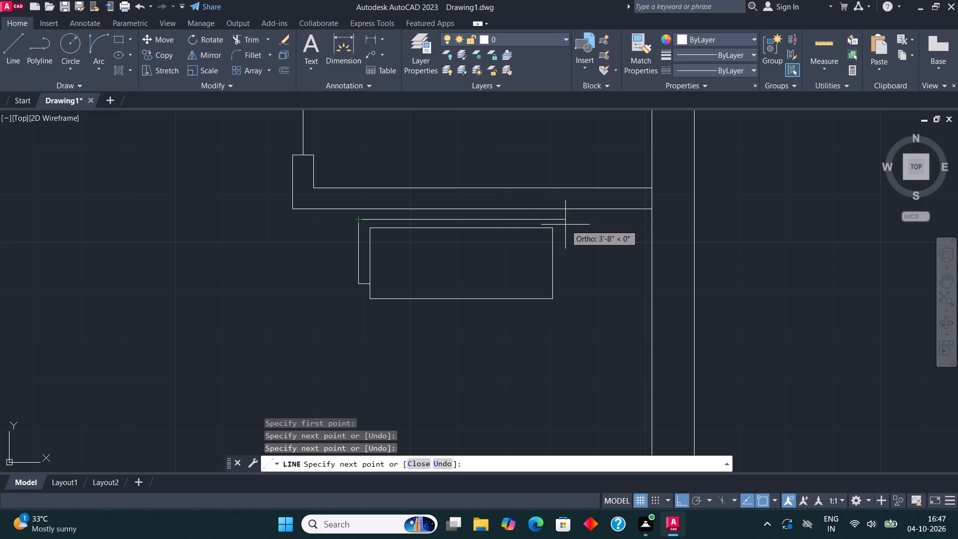
{"action": "left_click", "coordinate": [562, 225]}
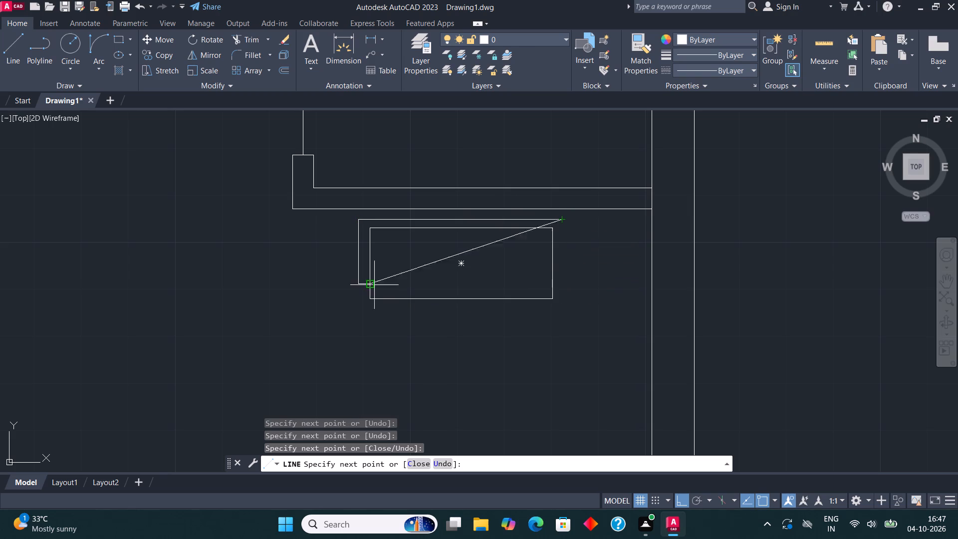
{"action": "left_click", "coordinate": [564, 285]}
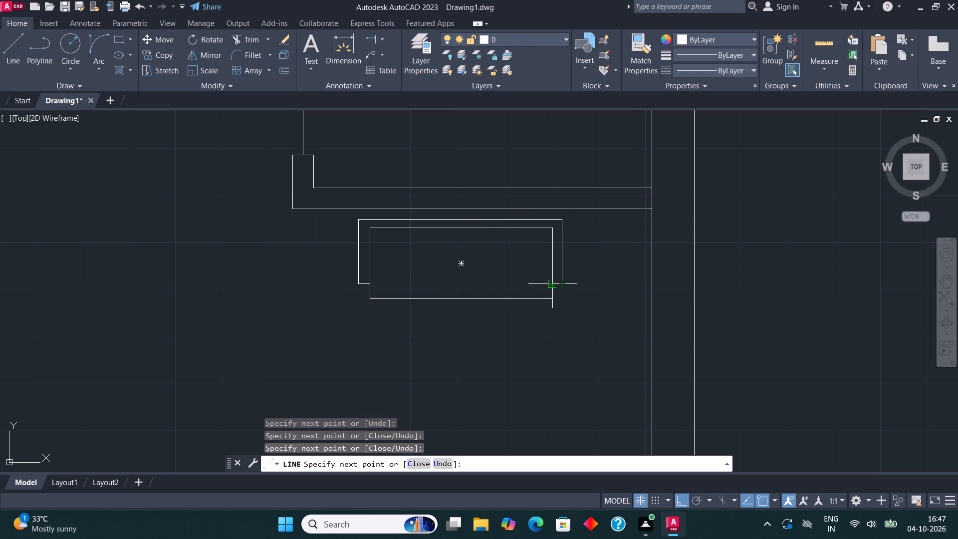
{"action": "left_click", "coordinate": [550, 288]}
{"action": "key", "text": "Escape"}
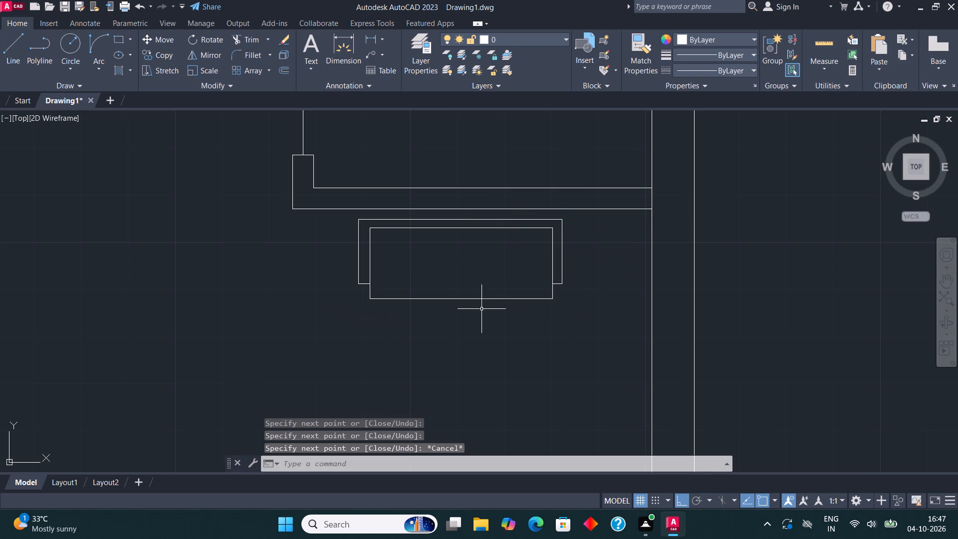
Divide the sofa seat into two halves with a vertical line between the midpoints of its long edges.
{"action": "middle_click", "coordinate": [481, 308]}
{"action": "middle_click_drag", "start_coordinate": [490, 294], "coordinate": [458, 311]}
{"action": "scroll", "coordinate": [458, 311], "scroll_direction": "up", "scroll_amount": 1}
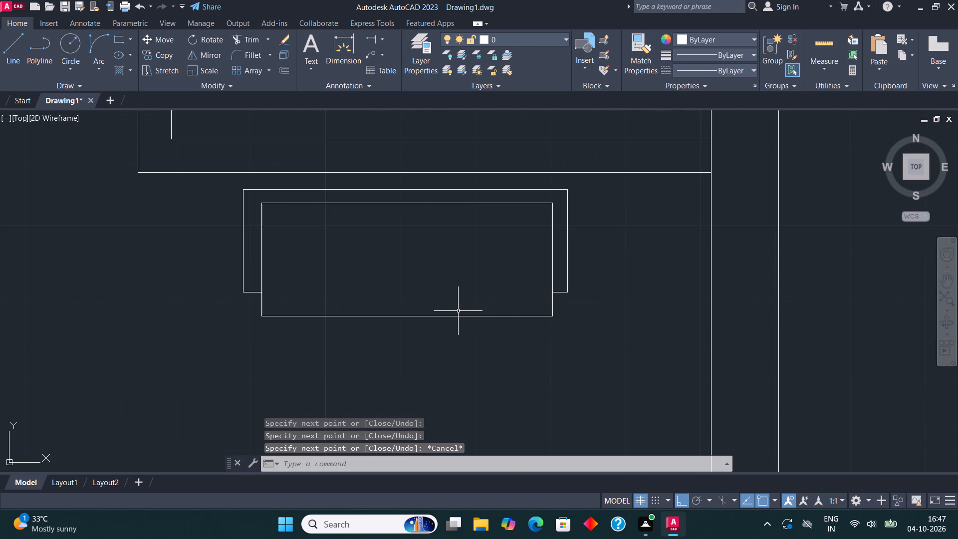
{"action": "middle_click", "coordinate": [516, 372]}
{"action": "scroll", "coordinate": [318, 225], "scroll_direction": "up", "scroll_amount": 2}
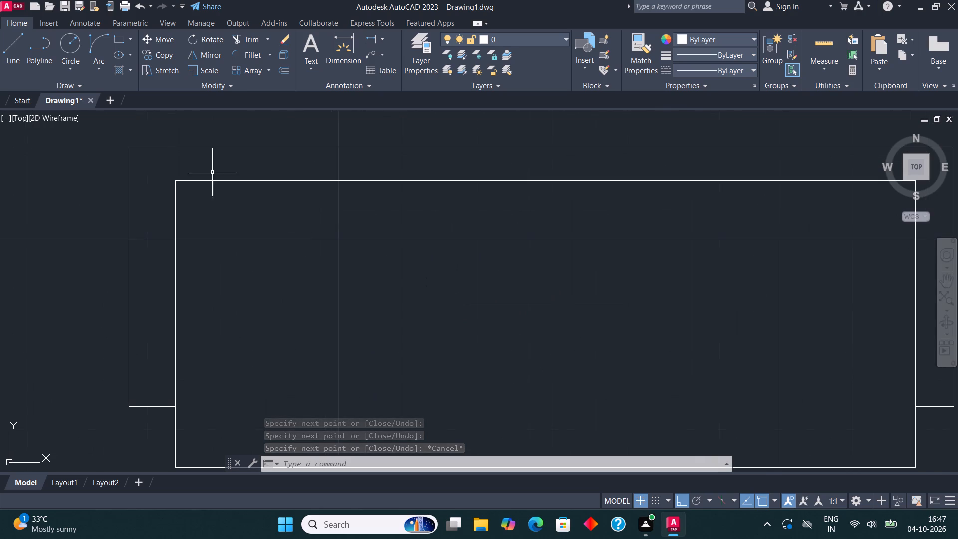
{"action": "left_click", "coordinate": [14, 47]}
{"action": "scroll", "coordinate": [386, 178], "scroll_direction": "down", "scroll_amount": 2}
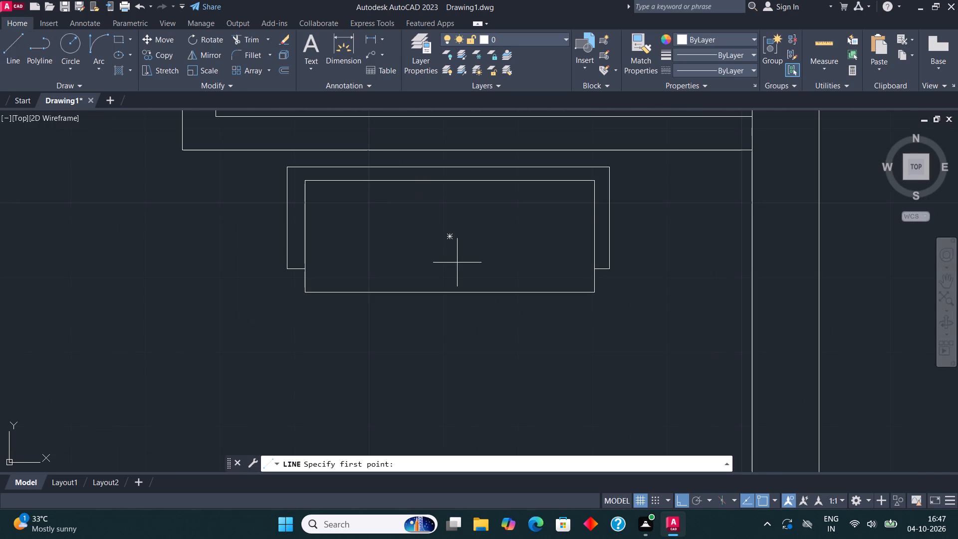
{"action": "left_click", "coordinate": [453, 292]}
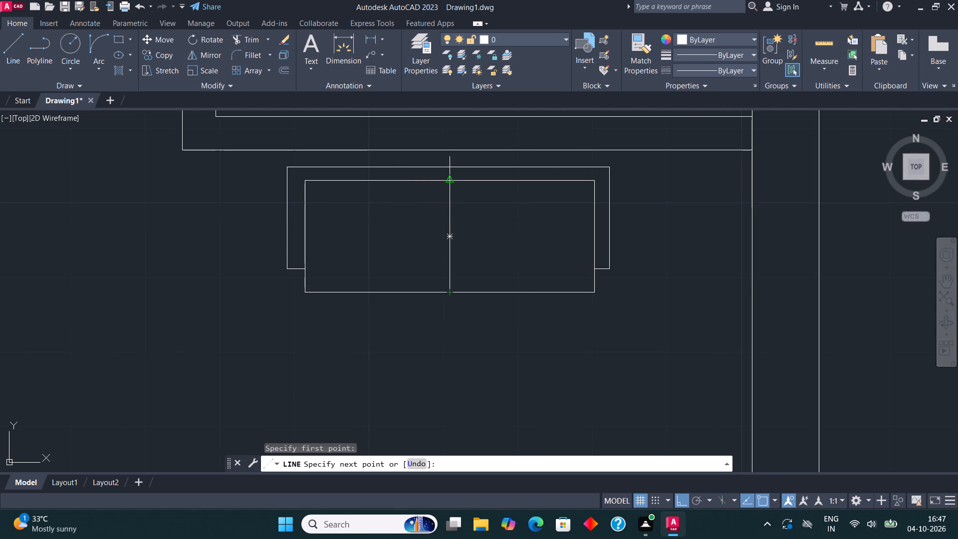
{"action": "left_click", "coordinate": [449, 181]}
{"action": "key", "text": "Escape"}
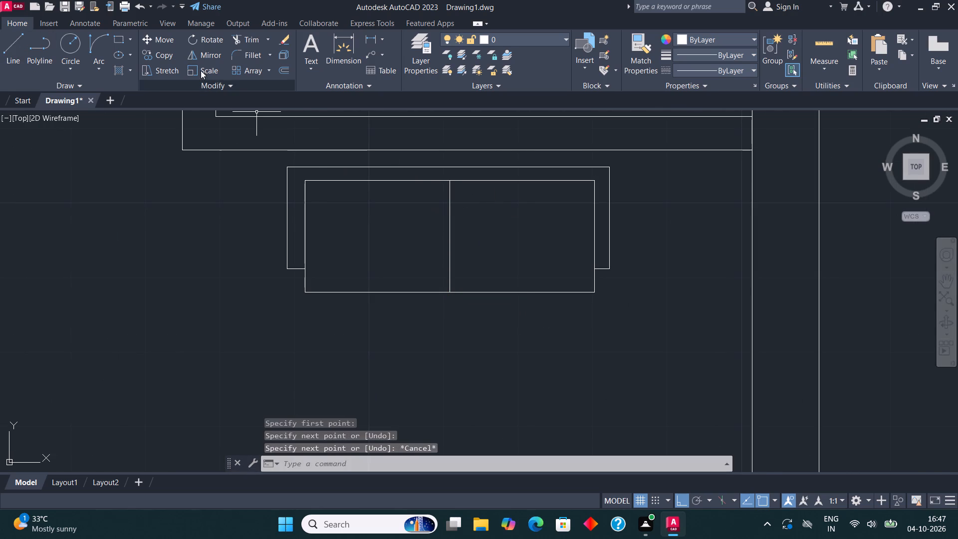
Draw a small cushion rectangle in the middle of the sofa seat's left half.
{"action": "left_click", "coordinate": [115, 35]}
{"action": "left_click", "coordinate": [349, 256]}
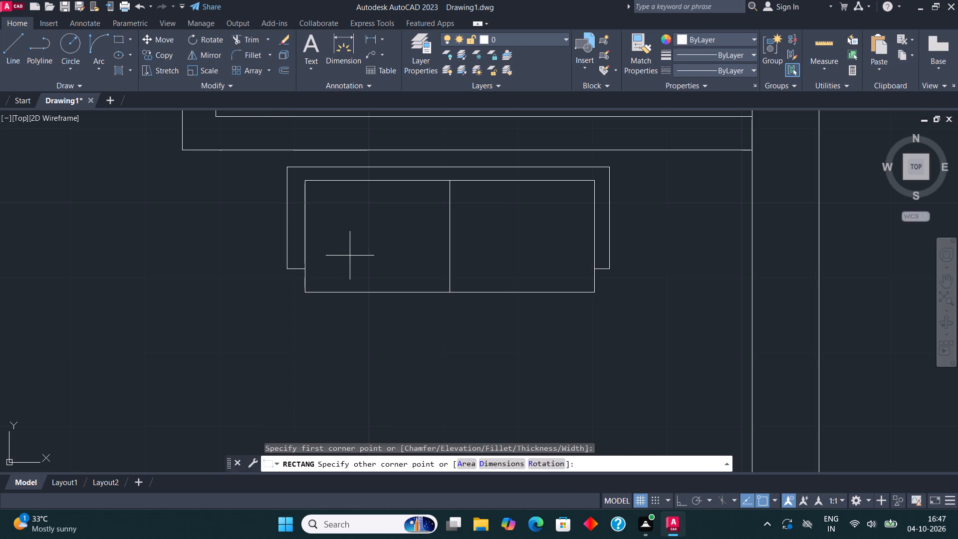
{"action": "left_click", "coordinate": [400, 212]}
{"action": "left_click", "coordinate": [393, 212]}
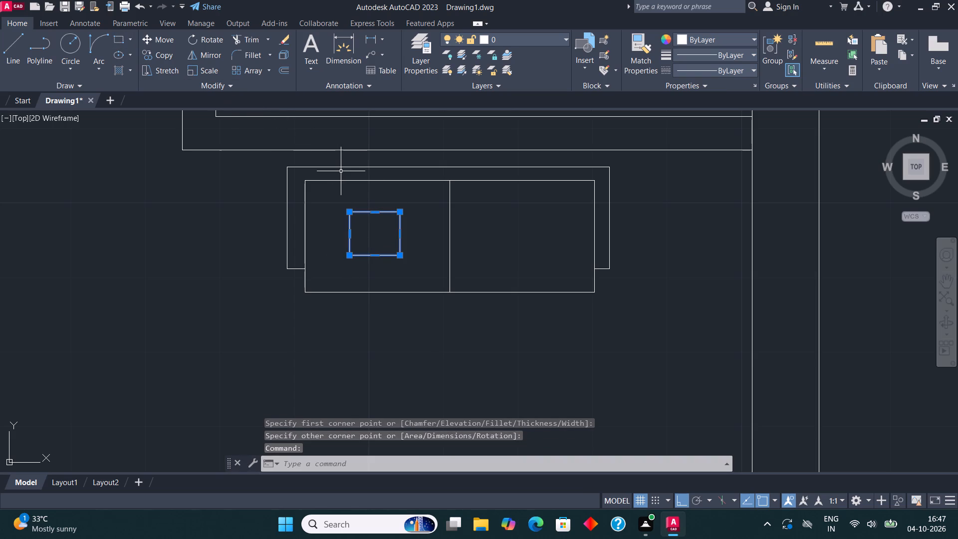
{"action": "key", "text": "Escape"}
Hatch the small cushion rectangle with the ANSI31 pattern.
{"action": "key", "text": "h"}
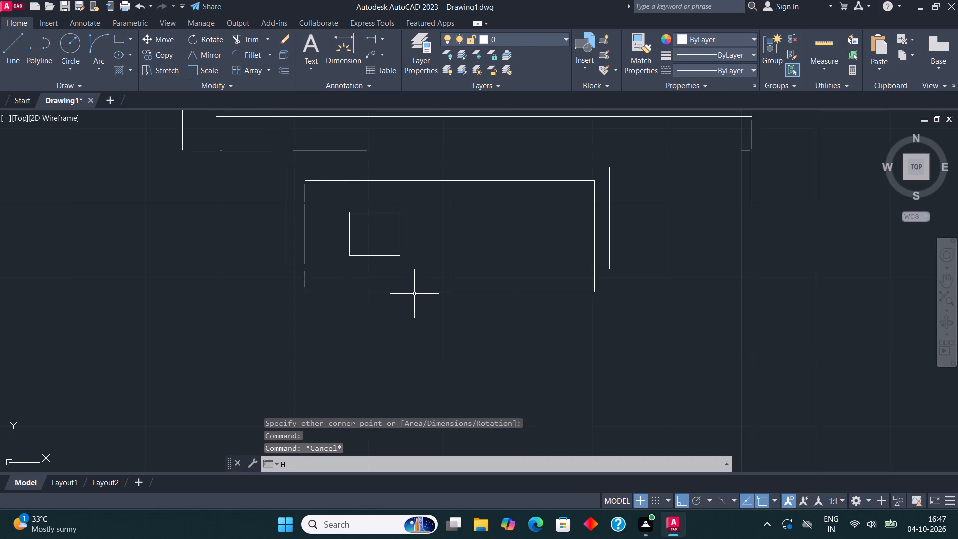
{"action": "key", "text": "Return"}
{"action": "left_click", "coordinate": [207, 54]}
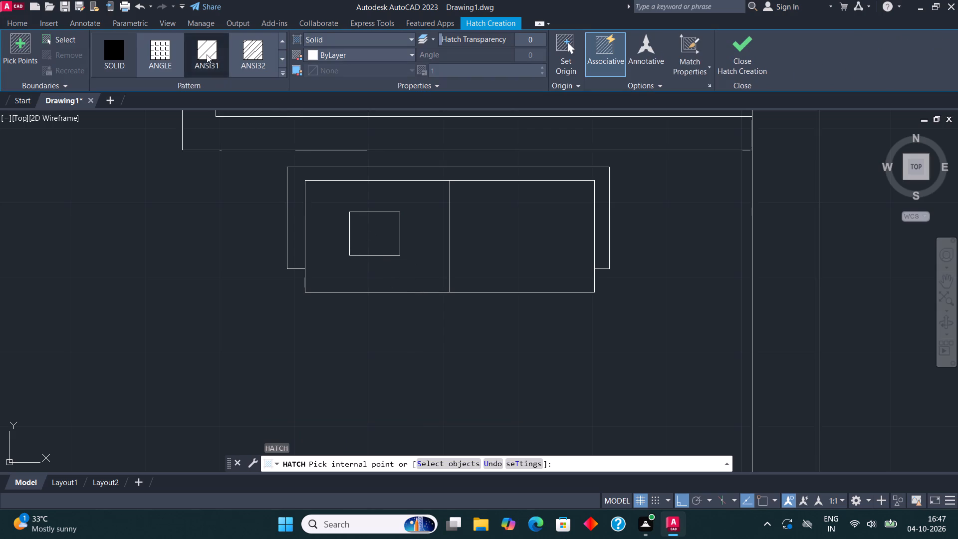
{"action": "left_click", "coordinate": [385, 240]}
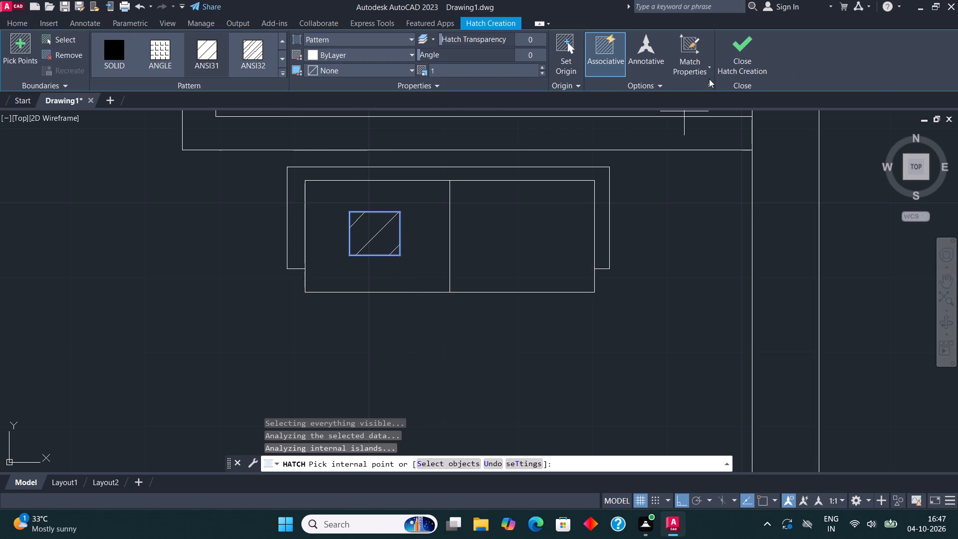
{"action": "left_click", "coordinate": [733, 50]}
Copy the hatched cushion horizontally about 1'-7" into the other half of the sofa seat.
{"action": "left_click", "coordinate": [416, 262]}
{"action": "left_click", "coordinate": [371, 223]}
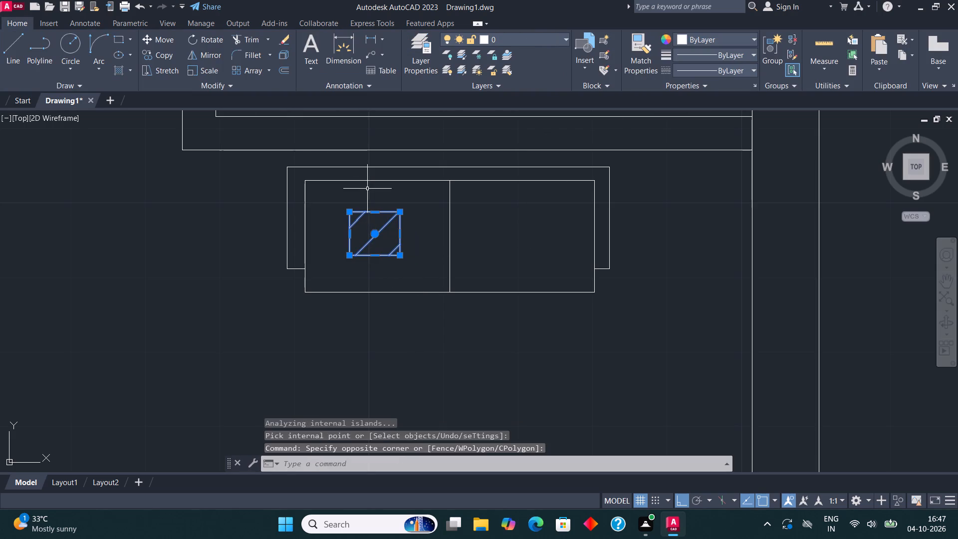
{"action": "left_click", "coordinate": [152, 56]}
{"action": "left_click", "coordinate": [372, 234]}
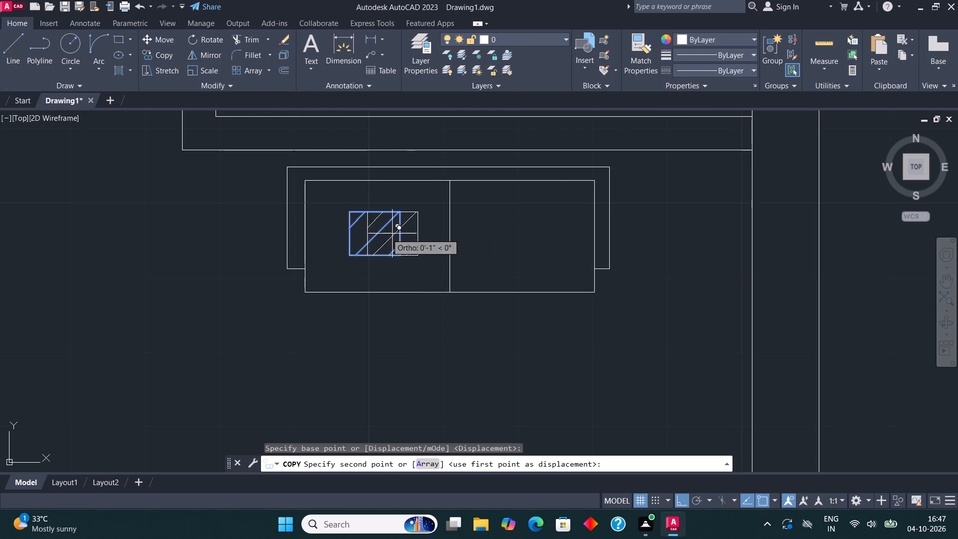
{"action": "left_click", "coordinate": [521, 232]}
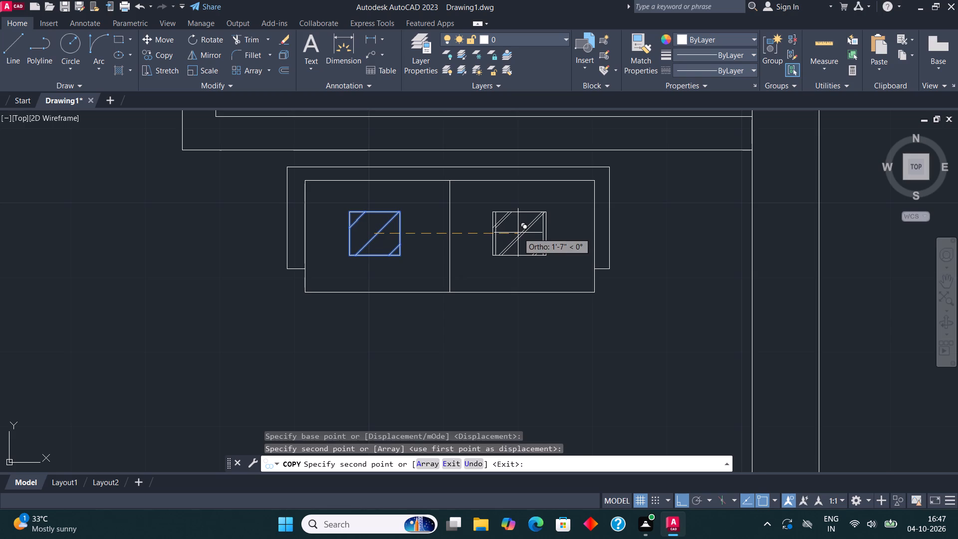
{"action": "key", "text": "Escape"}
Copy the complete two-seat sofa horizontally about 8'-7" into the empty space outside the house's outer wall.
{"action": "scroll", "coordinate": [512, 240], "scroll_direction": "down", "scroll_amount": 2}
{"action": "middle_click_drag", "start_coordinate": [610, 235], "coordinate": [581, 238]}
{"action": "scroll", "coordinate": [523, 259], "scroll_direction": "up", "scroll_amount": 1}
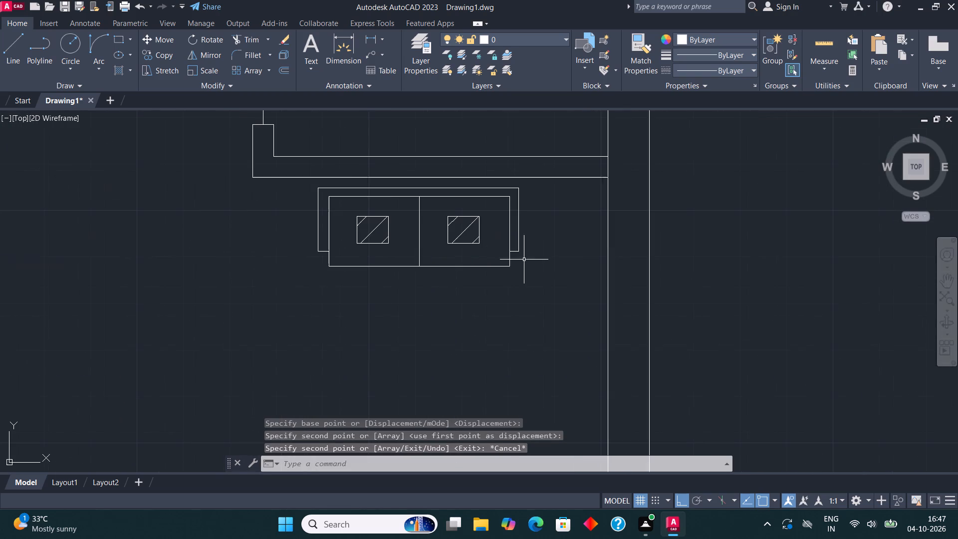
{"action": "left_click", "coordinate": [529, 278]}
{"action": "left_click", "coordinate": [306, 178]}
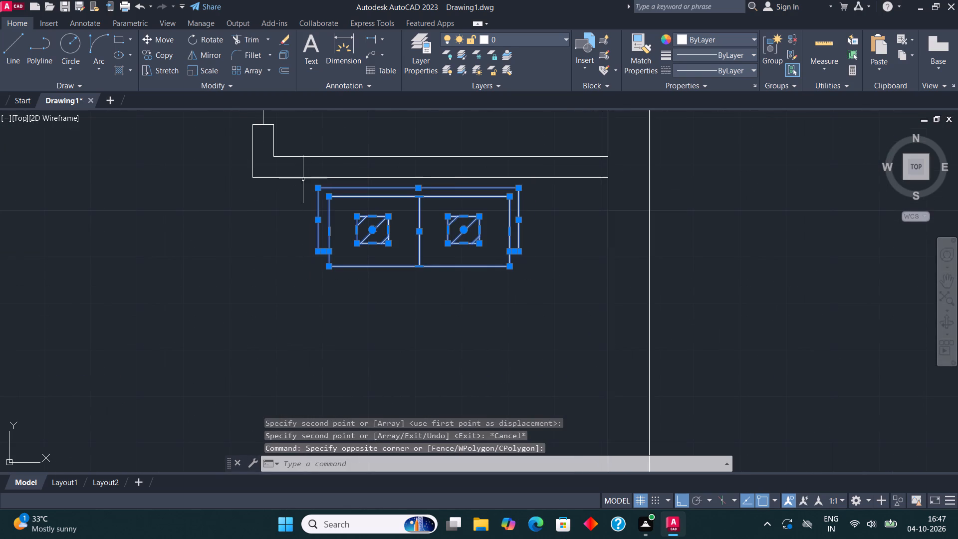
{"action": "left_click", "coordinate": [171, 53]}
{"action": "left_click", "coordinate": [355, 205]}
{"action": "scroll", "coordinate": [326, 227], "scroll_direction": "down", "scroll_amount": 2}
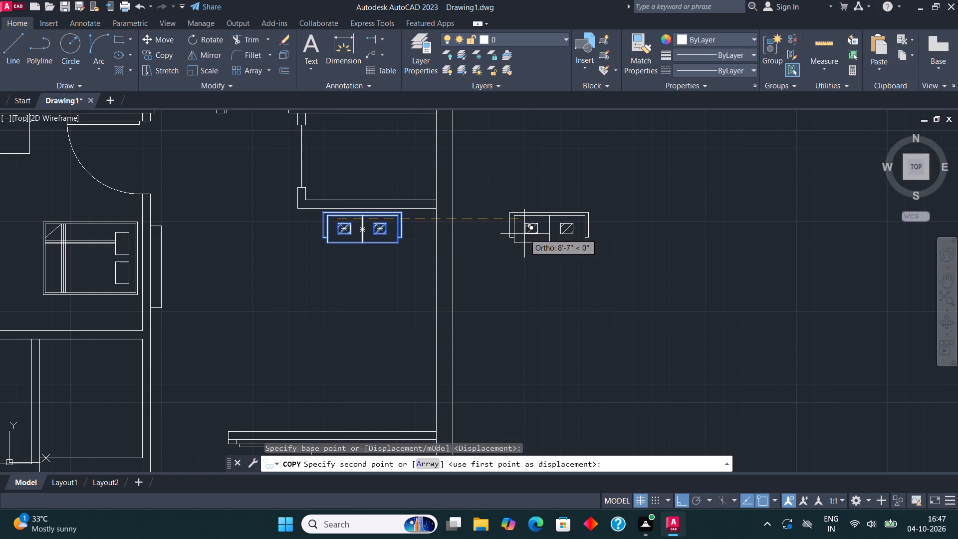
{"action": "left_click", "coordinate": [524, 234]}
{"action": "key", "text": "Escape"}
Rotate the sofa copy outside the plan by 270° so its back faces right.
{"action": "left_click_drag", "start_coordinate": [629, 263], "coordinate": [621, 251]}
{"action": "left_click", "coordinate": [491, 183]}
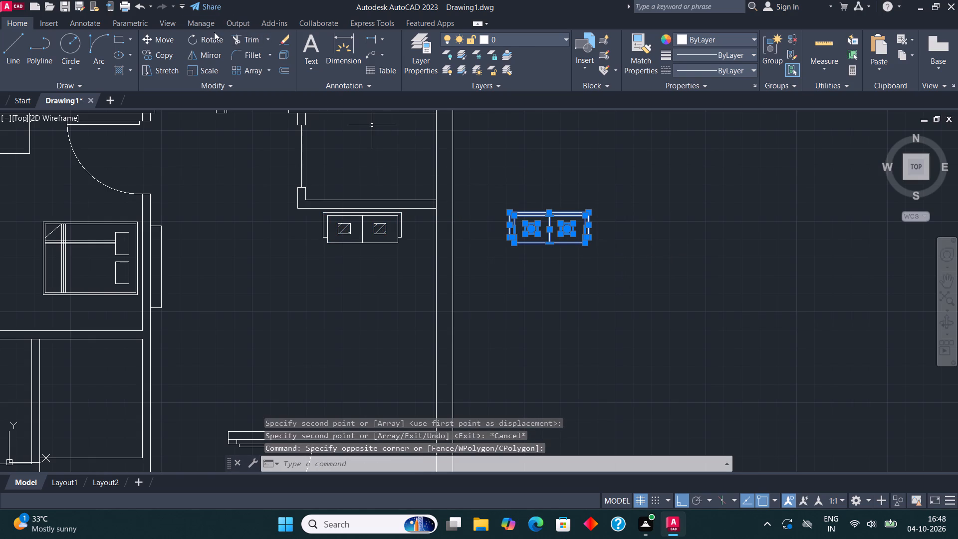
{"action": "left_click", "coordinate": [214, 32]}
{"action": "left_click", "coordinate": [214, 38]}
{"action": "left_click", "coordinate": [552, 269]}
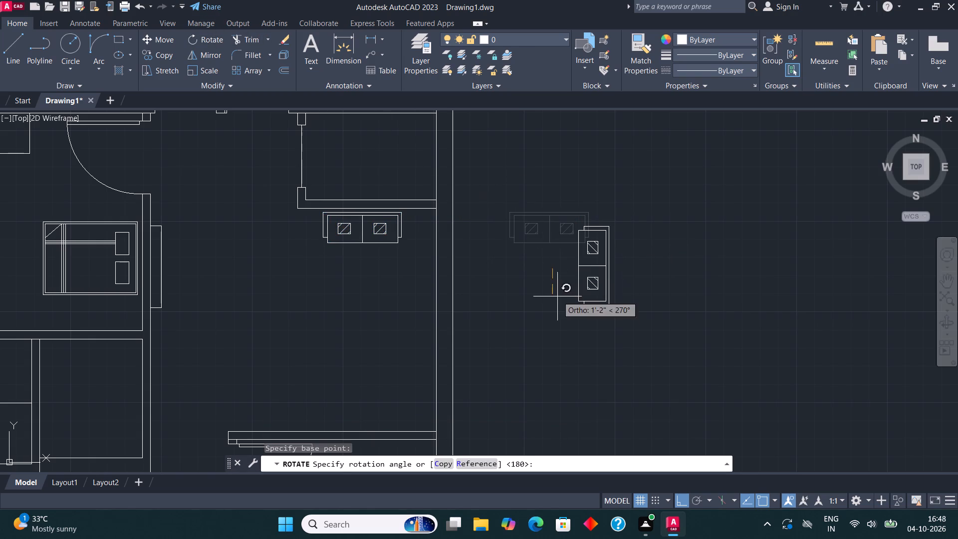
{"action": "left_click", "coordinate": [557, 303]}
Copy the rotated sofa twice into the living room, placing both one above the other along the right outer wall.
{"action": "left_click_drag", "start_coordinate": [660, 367], "coordinate": [652, 353]}
{"action": "left_click", "coordinate": [559, 189]}
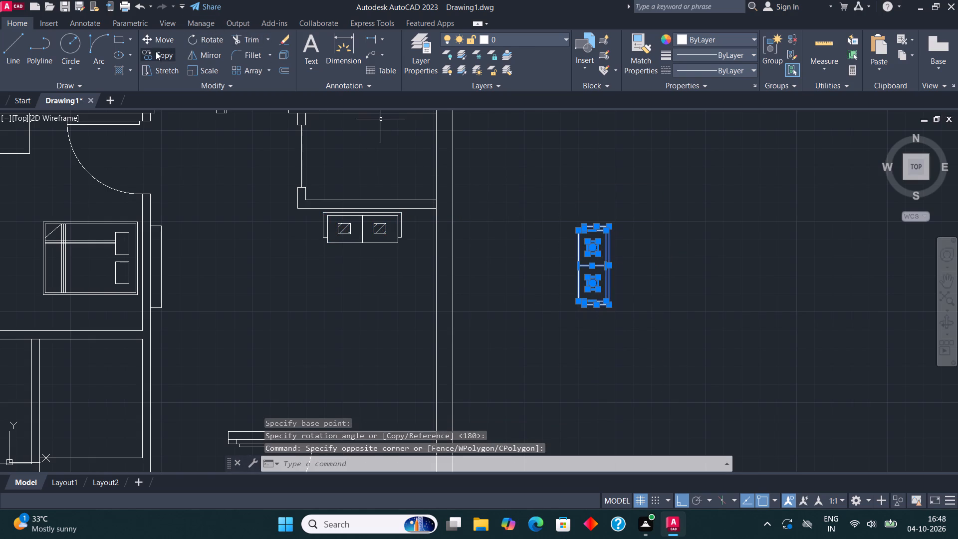
{"action": "left_click", "coordinate": [156, 51]}
{"action": "left_click", "coordinate": [608, 256]}
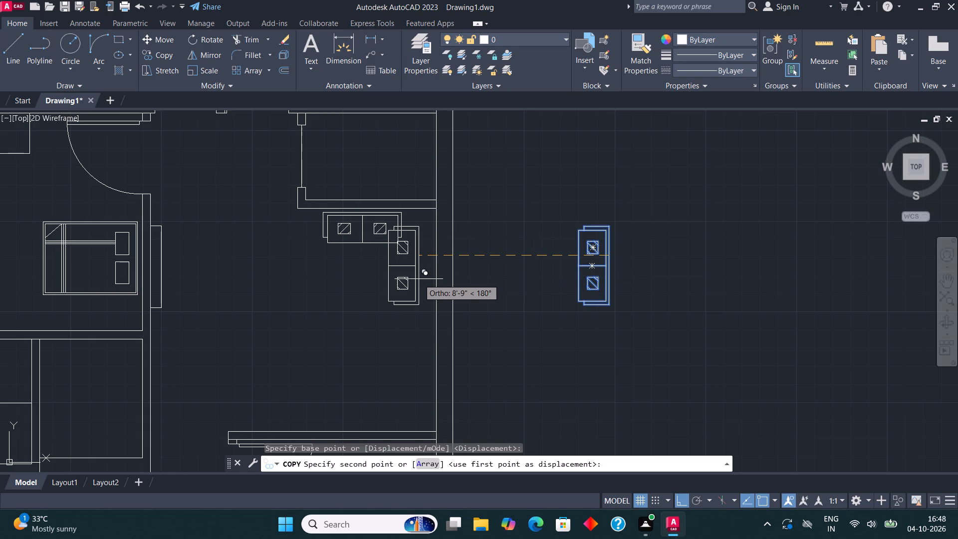
{"action": "key", "text": "F8"}
{"action": "scroll", "coordinate": [421, 295], "scroll_direction": "up", "scroll_amount": 1}
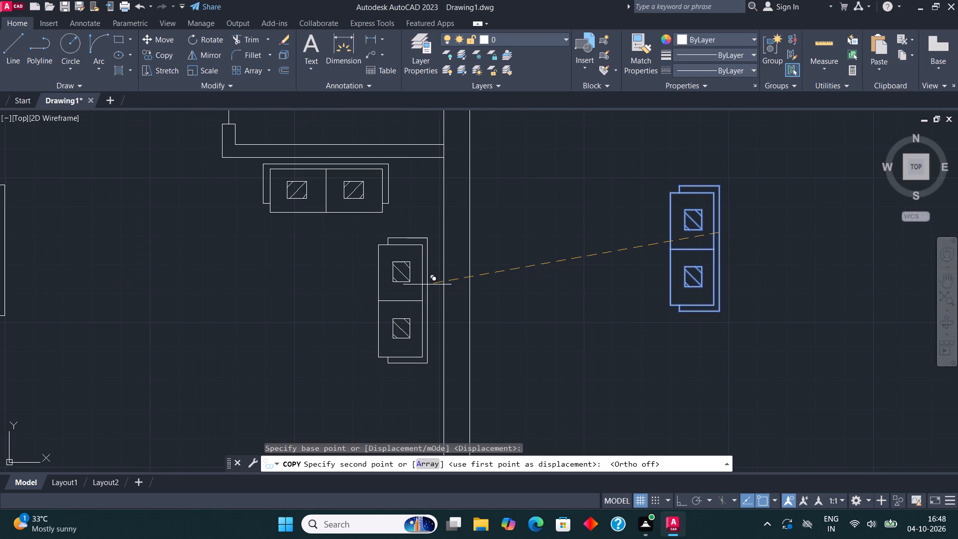
{"action": "left_click", "coordinate": [434, 272]}
{"action": "scroll", "coordinate": [440, 258], "scroll_direction": "down", "scroll_amount": 2}
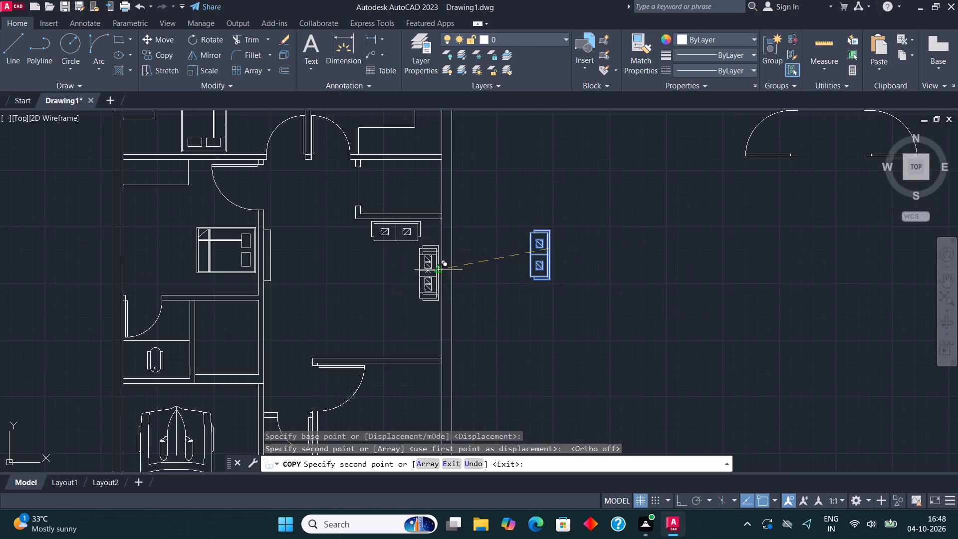
{"action": "scroll", "coordinate": [437, 304], "scroll_direction": "up", "scroll_amount": 2}
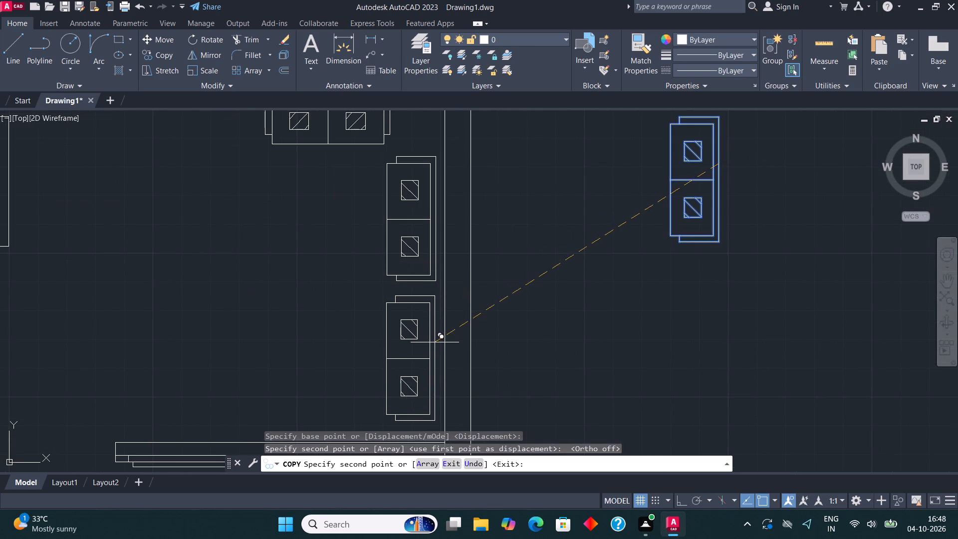
{"action": "left_click", "coordinate": [436, 343]}
{"action": "scroll", "coordinate": [638, 212], "scroll_direction": "down", "scroll_amount": 1}
{"action": "key", "text": "Escape"}
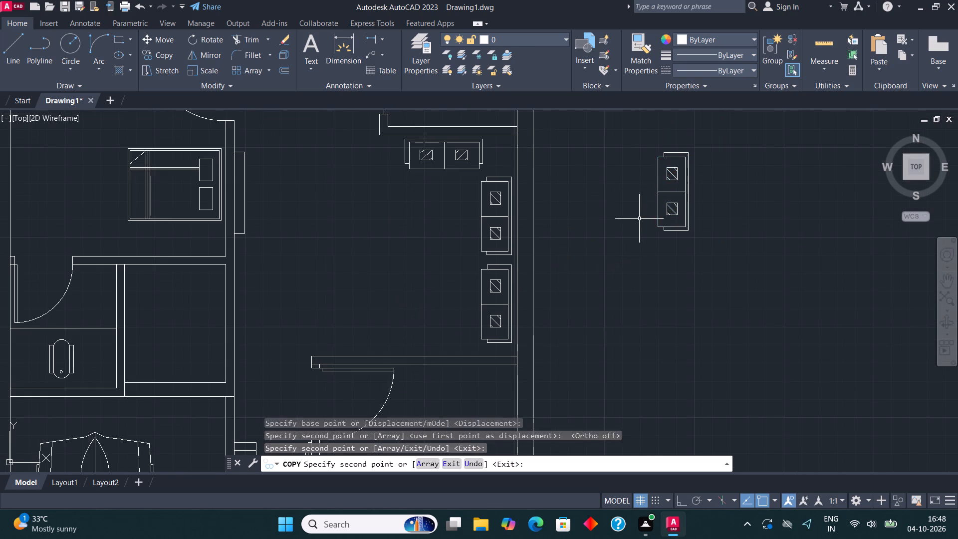
Rotate the remaining sofa outside the plan by another 270° so its back faces down.
{"action": "middle_click_drag", "start_coordinate": [594, 186], "coordinate": [635, 244]}
{"action": "scroll", "coordinate": [519, 231], "scroll_direction": "up", "scroll_amount": 2}
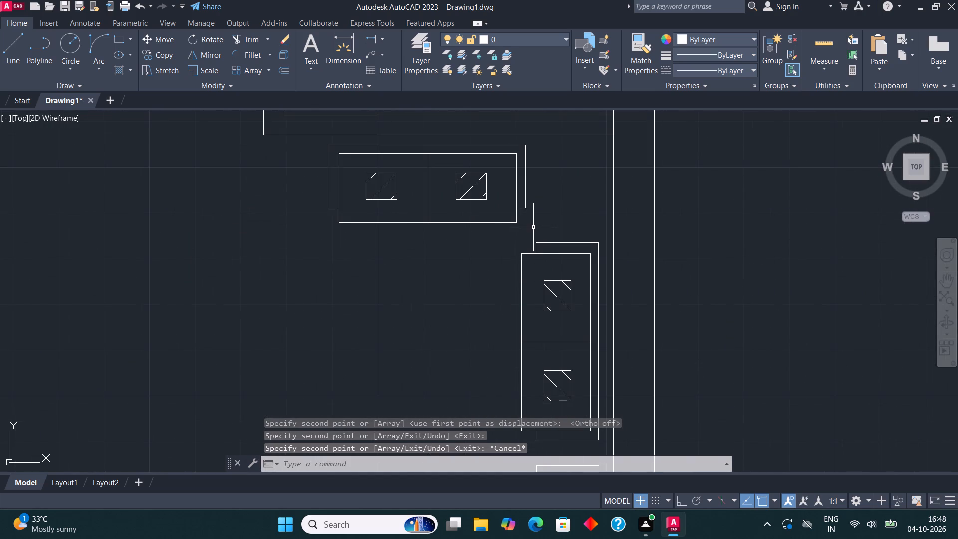
{"action": "scroll", "coordinate": [531, 225], "scroll_direction": "down", "scroll_amount": 1}
{"action": "left_click", "coordinate": [533, 231]}
{"action": "key", "text": "Escape"}
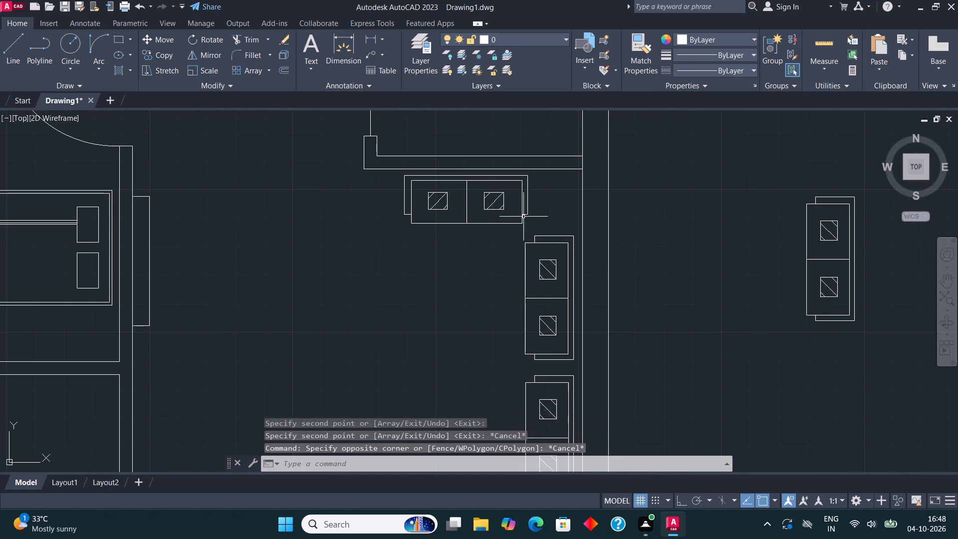
{"action": "scroll", "coordinate": [731, 273], "scroll_direction": "down", "scroll_amount": 2}
{"action": "middle_click_drag", "start_coordinate": [661, 252], "coordinate": [601, 234]}
{"action": "left_click_drag", "start_coordinate": [737, 301], "coordinate": [737, 294]}
{"action": "left_click", "coordinate": [669, 173]}
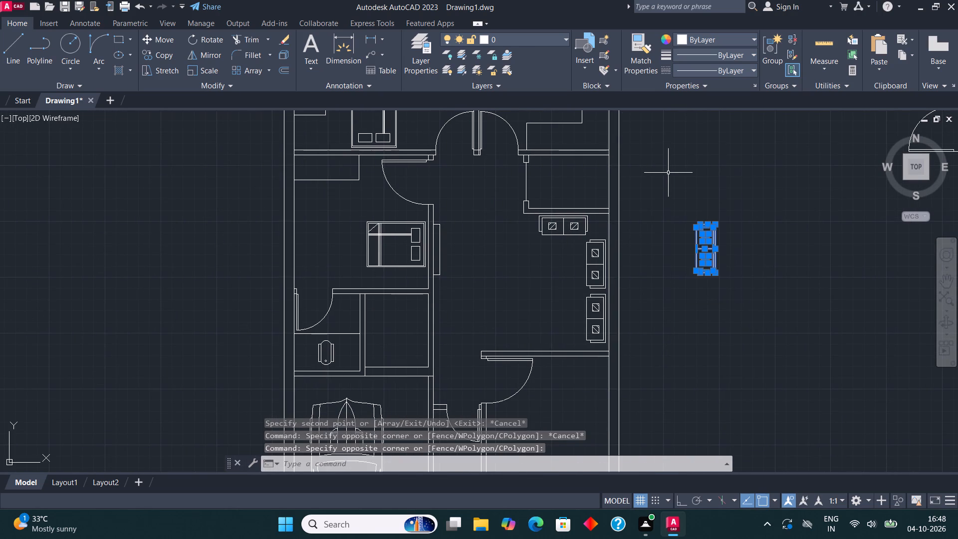
{"action": "left_click", "coordinate": [218, 36]}
{"action": "left_click", "coordinate": [722, 302]}
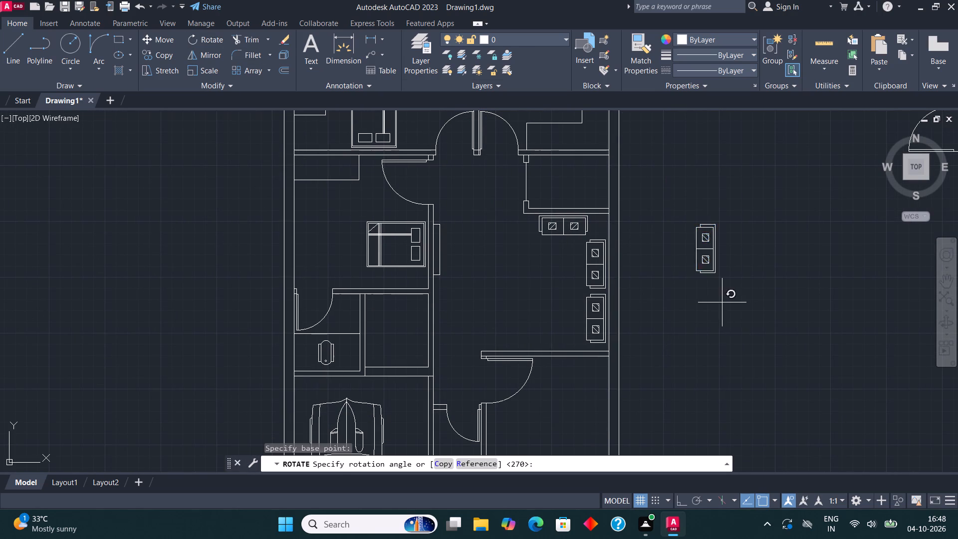
{"action": "key", "text": "F8"}
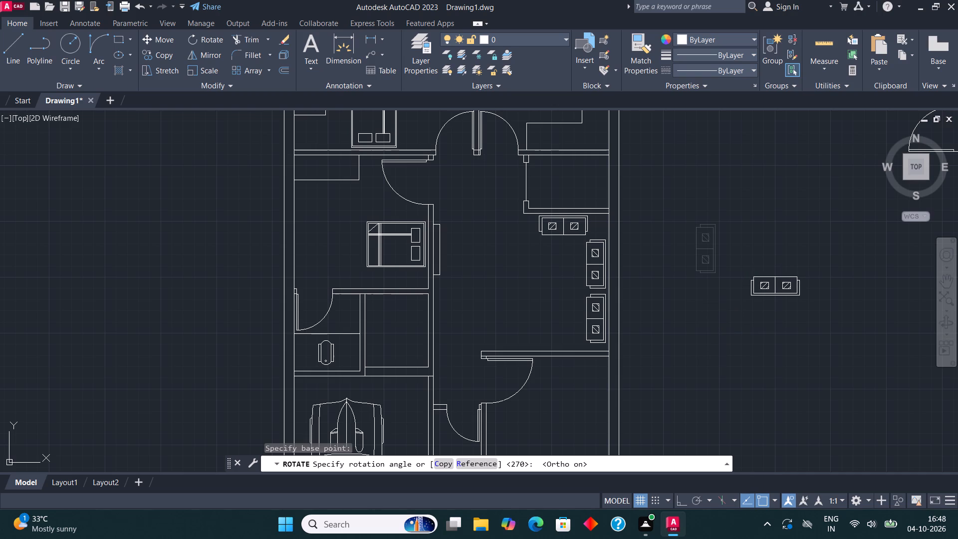
{"action": "left_click", "coordinate": [722, 352]}
Move the rotated sofa into the living room, just above the lower wall and facing the upper sofa.
{"action": "left_click_drag", "start_coordinate": [817, 344], "coordinate": [810, 334]}
{"action": "left_click", "coordinate": [751, 274]}
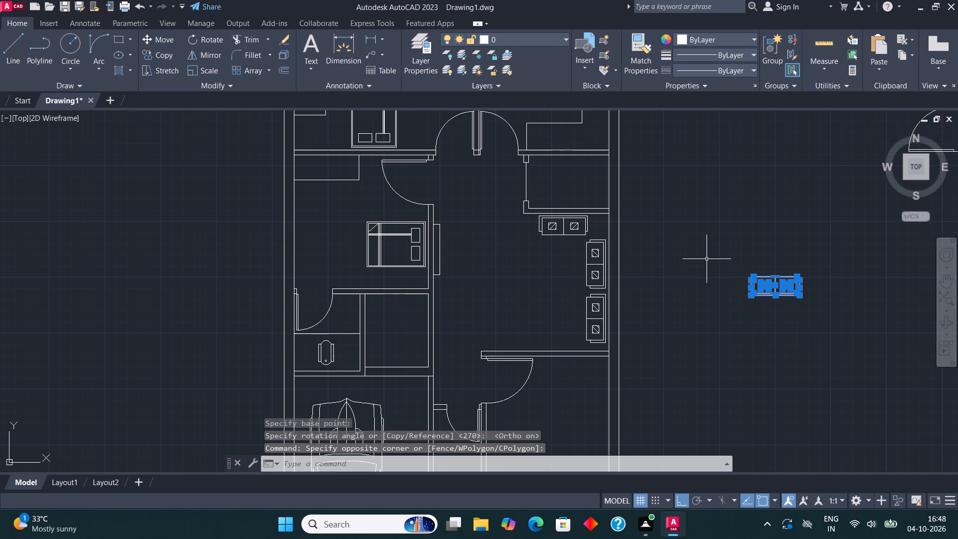
{"action": "left_click", "coordinate": [810, 336]}
{"action": "left_click", "coordinate": [708, 244]}
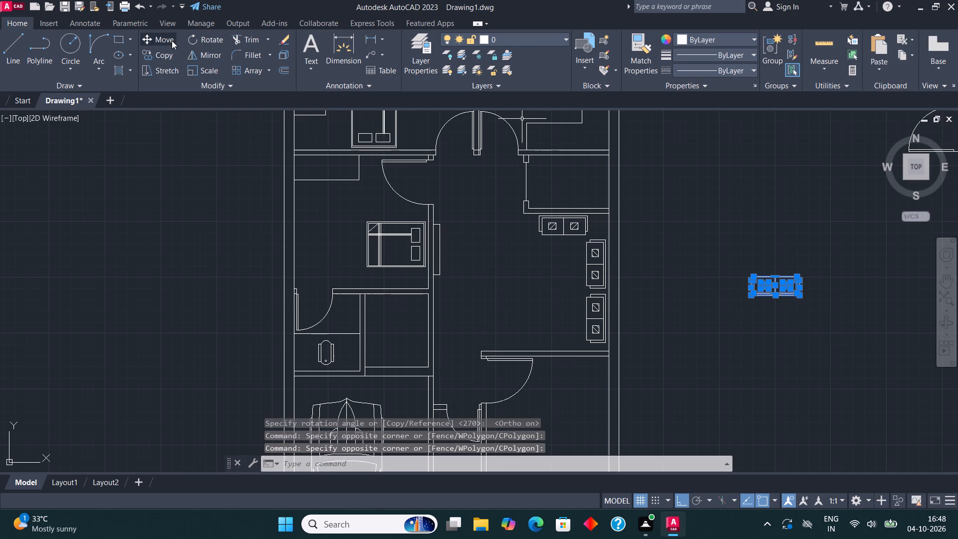
{"action": "left_click", "coordinate": [170, 40]}
{"action": "left_click", "coordinate": [769, 287]}
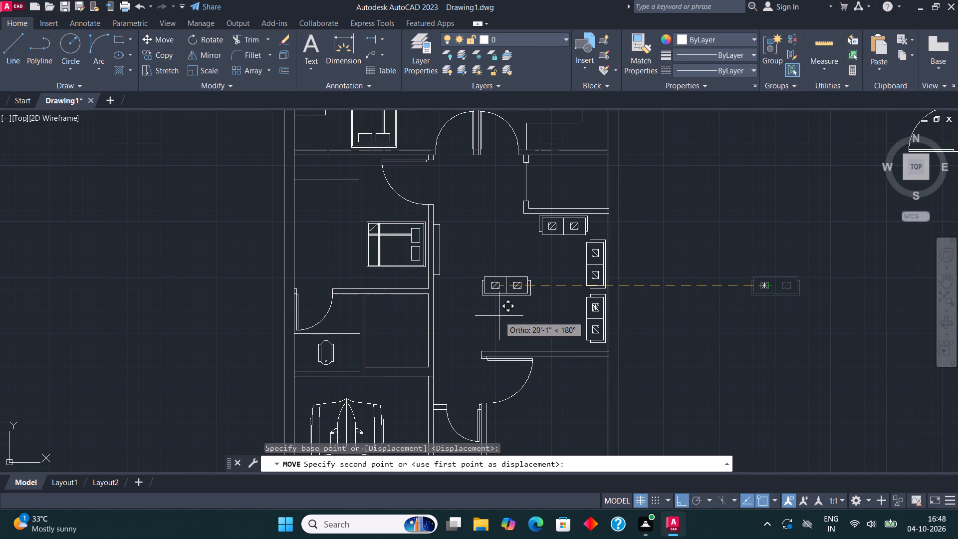
{"action": "key", "text": "F8"}
{"action": "scroll", "coordinate": [522, 329], "scroll_direction": "up", "scroll_amount": 1}
{"action": "scroll", "coordinate": [571, 336], "scroll_direction": "up", "scroll_amount": 1}
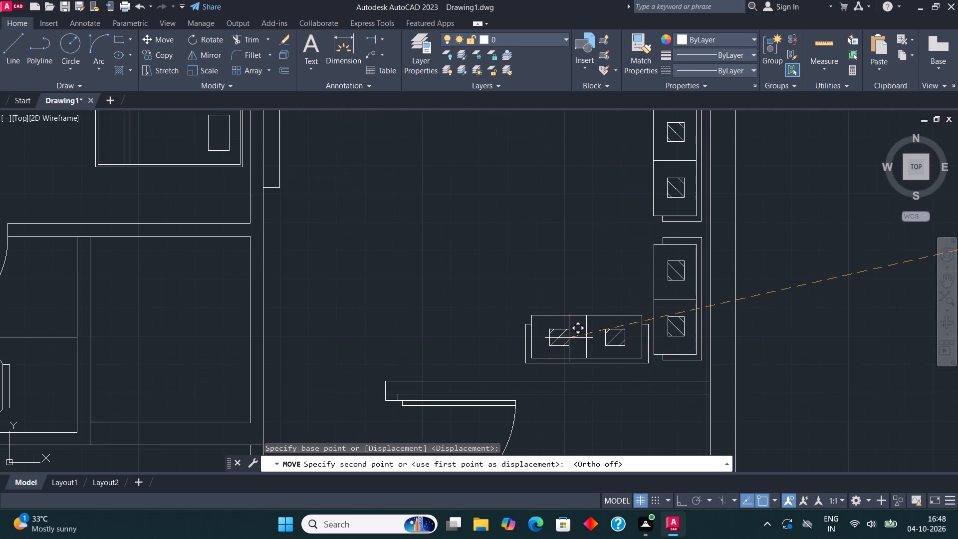
{"action": "scroll", "coordinate": [568, 338], "scroll_direction": "up", "scroll_amount": 1}
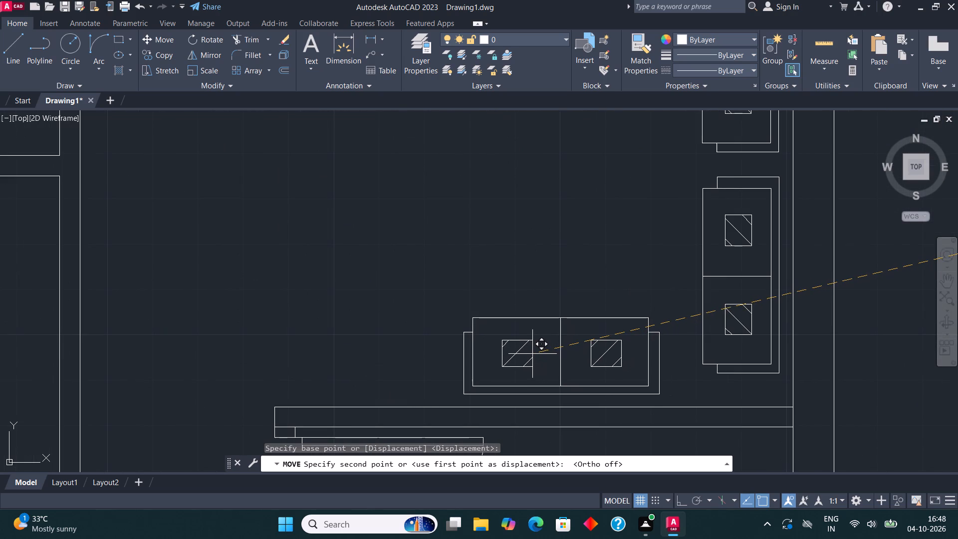
{"action": "left_click", "coordinate": [532, 354]}
Draw a roughly square centre table in the middle of the living room's sofa group.
{"action": "scroll", "coordinate": [497, 345], "scroll_direction": "down", "scroll_amount": 2}
{"action": "middle_click_drag", "start_coordinate": [498, 272], "coordinate": [484, 270]}
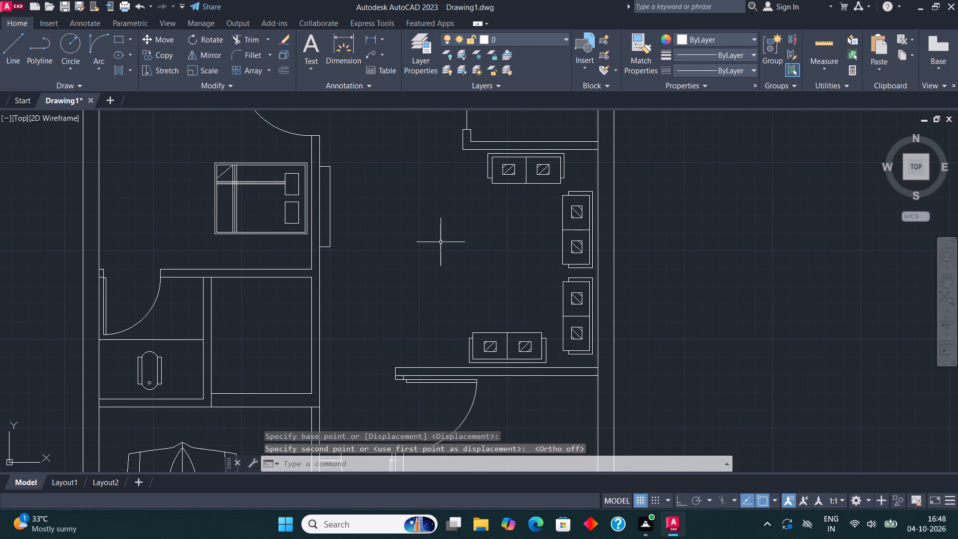
{"action": "left_click", "coordinate": [115, 35]}
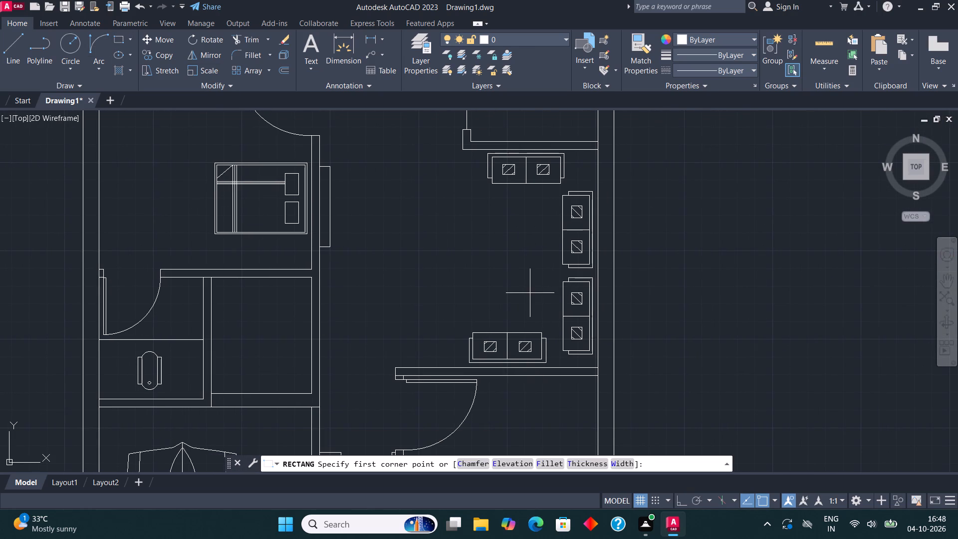
{"action": "left_click", "coordinate": [533, 293]}
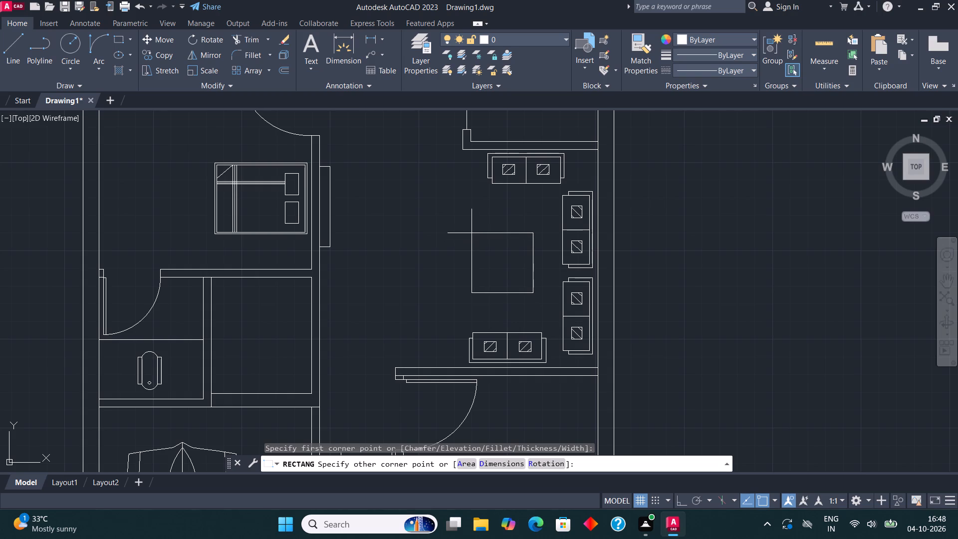
{"action": "left_click", "coordinate": [472, 233]}
Offset the centre table outline 1" inward.
{"action": "scroll", "coordinate": [535, 241], "scroll_direction": "down", "scroll_amount": 2}
{"action": "middle_click_drag", "start_coordinate": [581, 276], "coordinate": [590, 204]}
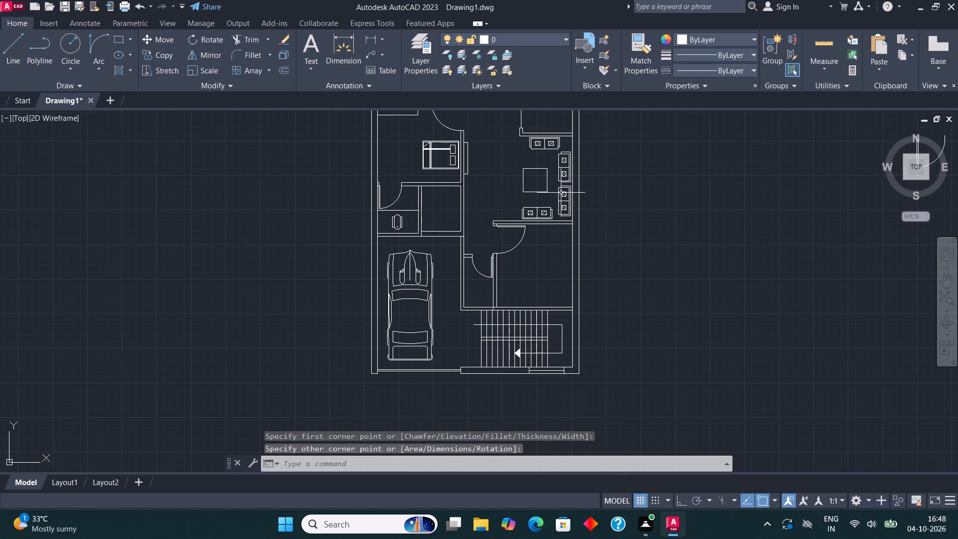
{"action": "scroll", "coordinate": [537, 182], "scroll_direction": "up", "scroll_amount": 1}
{"action": "middle_click_drag", "start_coordinate": [537, 183], "coordinate": [515, 290]}
{"action": "scroll", "coordinate": [512, 286], "scroll_direction": "up", "scroll_amount": 1}
{"action": "left_click", "coordinate": [505, 274]}
{"action": "left_click", "coordinate": [488, 247]}
{"action": "scroll", "coordinate": [487, 247], "scroll_direction": "up", "scroll_amount": 1}
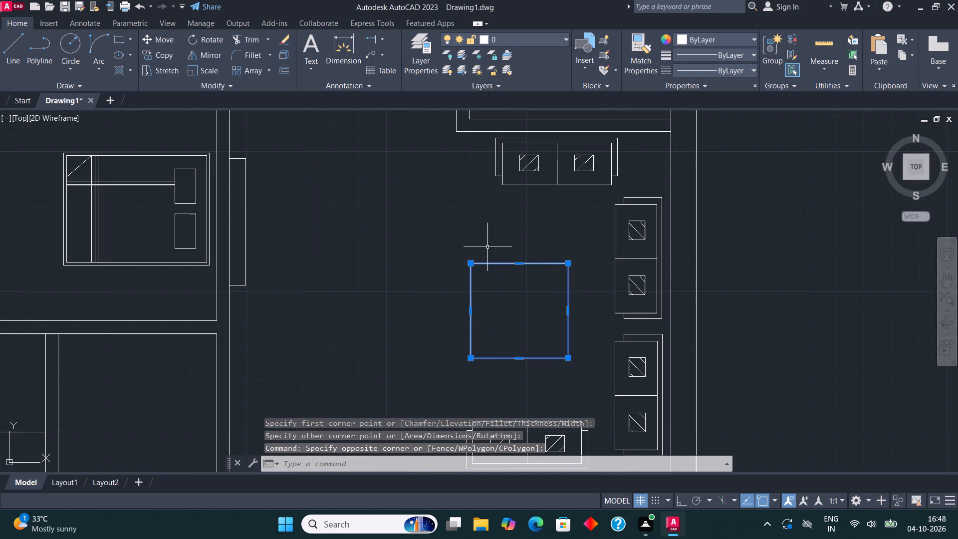
{"action": "left_click", "coordinate": [282, 69]}
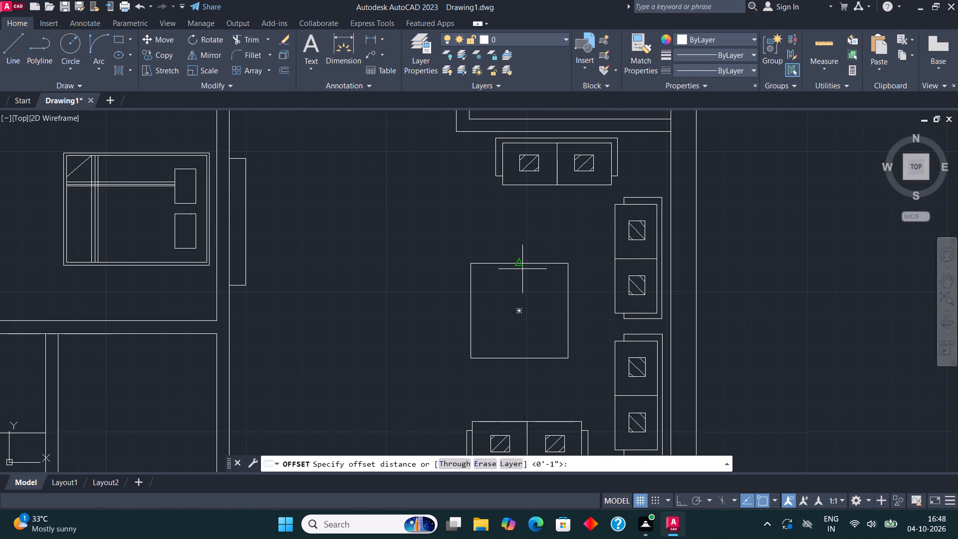
{"action": "left_click", "coordinate": [520, 264]}
{"action": "type", "text": "1\""}
{"action": "key", "text": "Return"}
{"action": "left_click", "coordinate": [523, 281]}
{"action": "scroll", "coordinate": [523, 277], "scroll_direction": "down", "scroll_amount": 3}
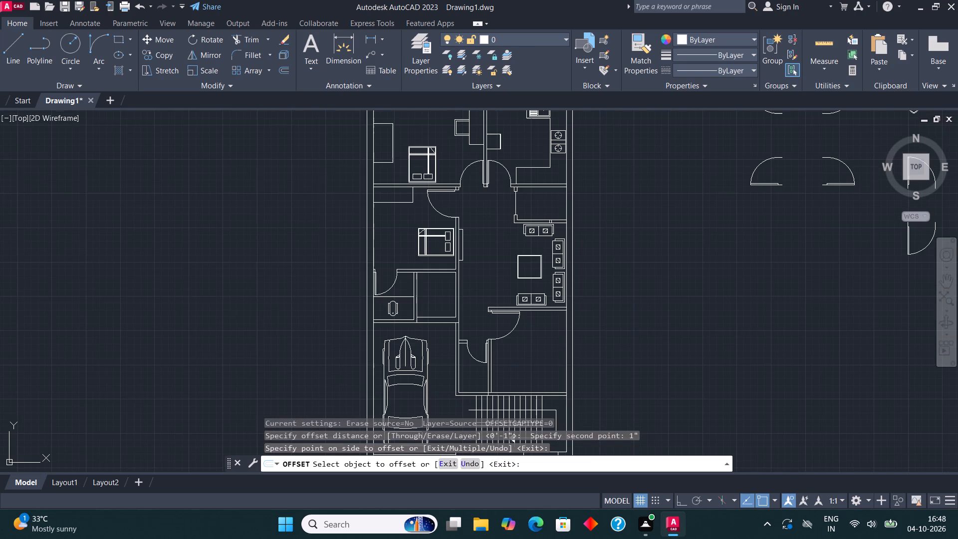
{"action": "key", "text": "Escape"}
Copy the bed from the middle bedroom into the lower bedroom beneath the living room, with its headboard against the outer wall.
{"action": "middle_click_drag", "start_coordinate": [618, 244], "coordinate": [620, 195]}
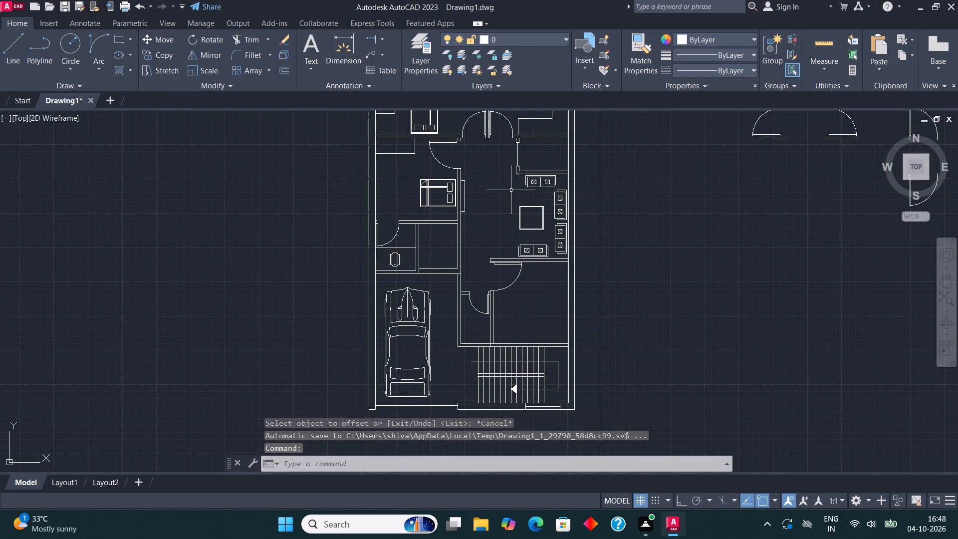
{"action": "middle_click_drag", "start_coordinate": [523, 197], "coordinate": [662, 307]}
{"action": "scroll", "coordinate": [585, 309], "scroll_direction": "up", "scroll_amount": 2}
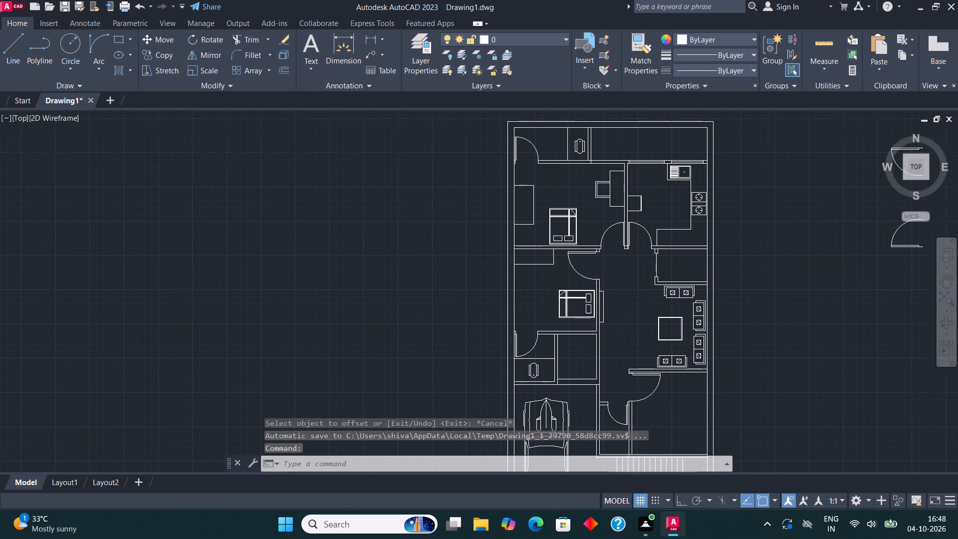
{"action": "scroll", "coordinate": [585, 309], "scroll_direction": "up", "scroll_amount": 2}
{"action": "left_click", "coordinate": [638, 375]}
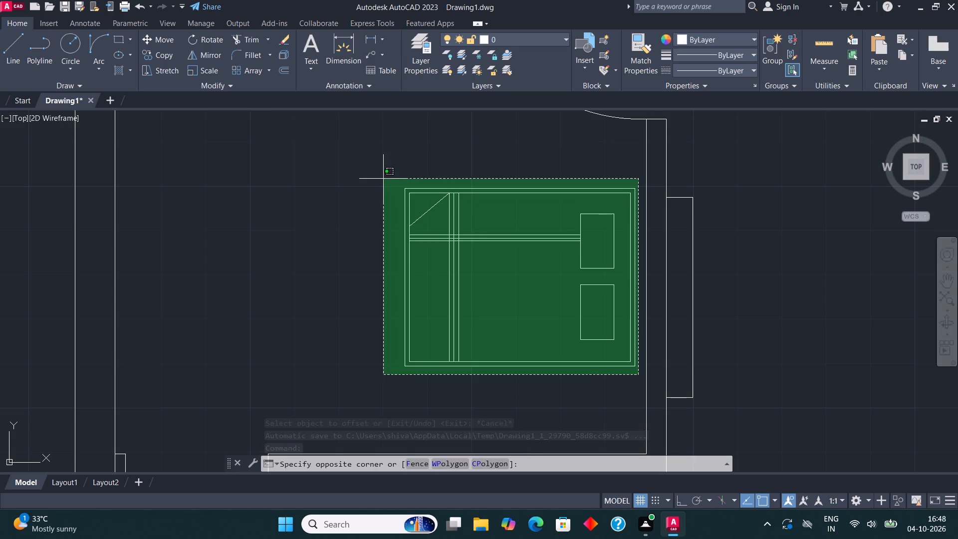
{"action": "left_click", "coordinate": [383, 179]}
{"action": "left_click", "coordinate": [163, 58]}
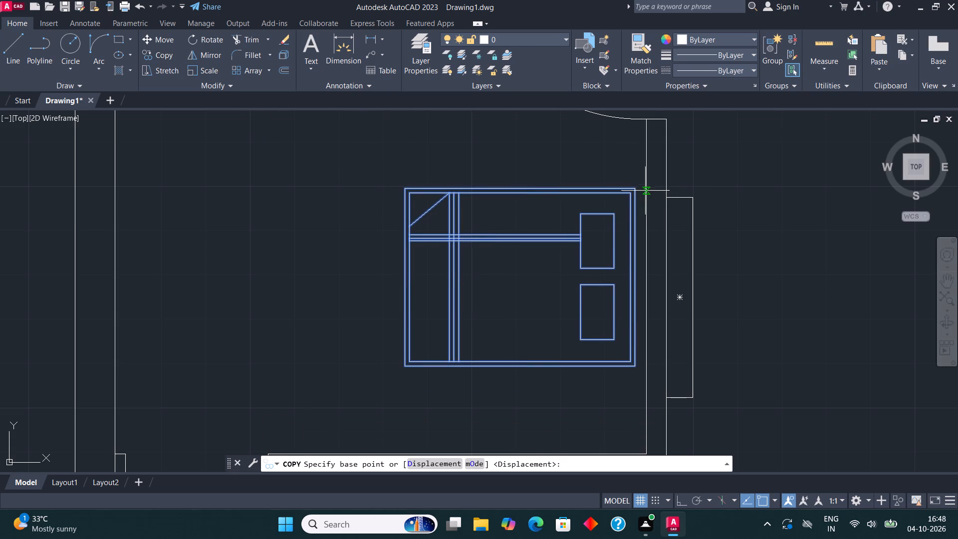
{"action": "left_click", "coordinate": [632, 188]}
{"action": "scroll", "coordinate": [543, 200], "scroll_direction": "down", "scroll_amount": 4}
{"action": "scroll", "coordinate": [658, 322], "scroll_direction": "up", "scroll_amount": 3}
{"action": "scroll", "coordinate": [674, 296], "scroll_direction": "down", "scroll_amount": 2}
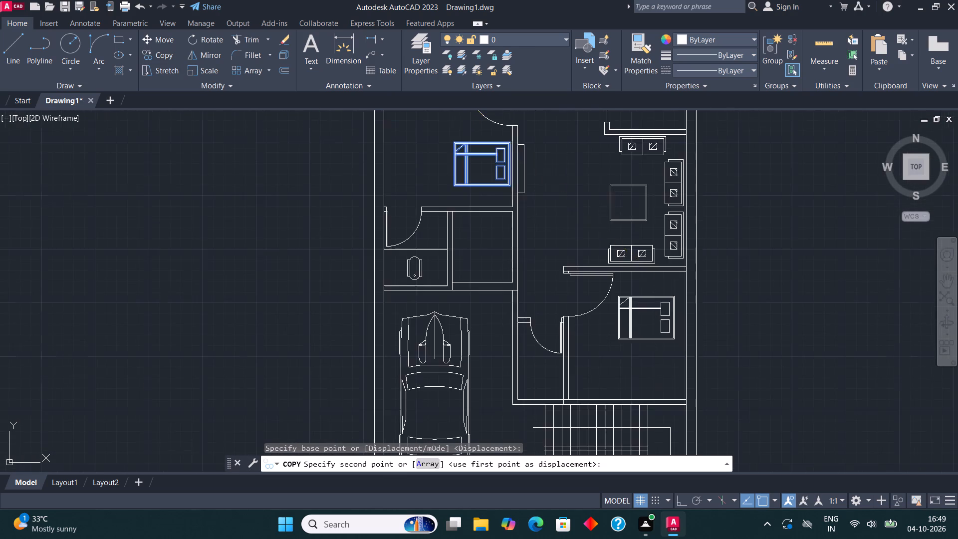
{"action": "scroll", "coordinate": [680, 325], "scroll_direction": "up", "scroll_amount": 2}
{"action": "left_click", "coordinate": [686, 330]}
{"action": "scroll", "coordinate": [633, 269], "scroll_direction": "down", "scroll_amount": 3}
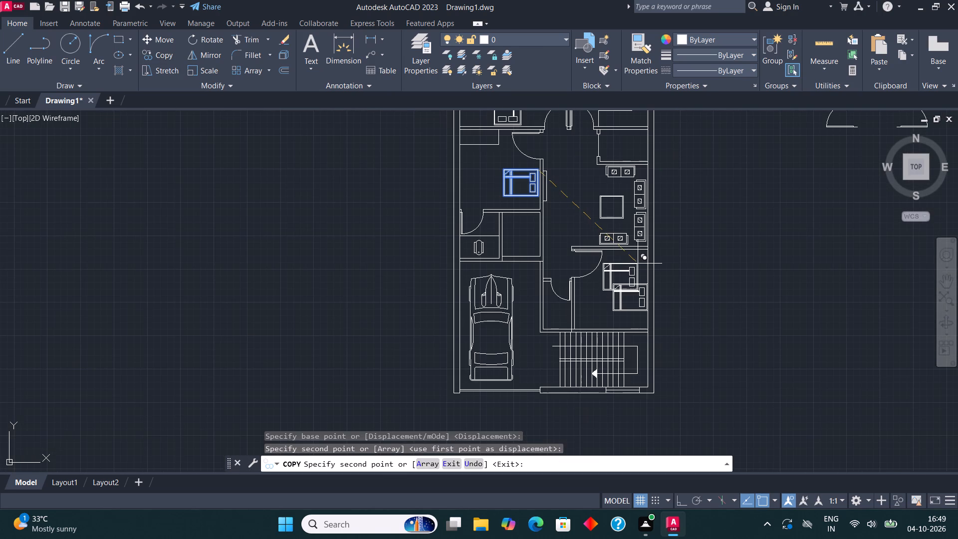
{"action": "key", "text": "Escape"}
Draw a rectangular wardrobe in the lower bedroom's upper corner, where the living room wall meets the outer wall.
{"action": "middle_click_drag", "start_coordinate": [638, 269], "coordinate": [623, 313]}
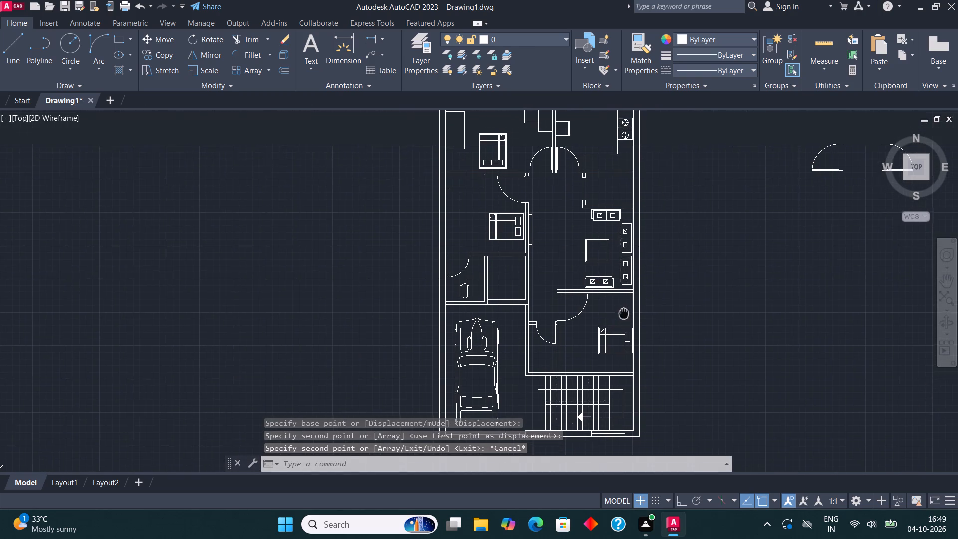
{"action": "middle_click_drag", "start_coordinate": [623, 313], "coordinate": [624, 312]}
{"action": "scroll", "coordinate": [627, 309], "scroll_direction": "up", "scroll_amount": 2}
{"action": "middle_click_drag", "start_coordinate": [631, 291], "coordinate": [608, 330]}
{"action": "scroll", "coordinate": [608, 329], "scroll_direction": "up", "scroll_amount": 1}
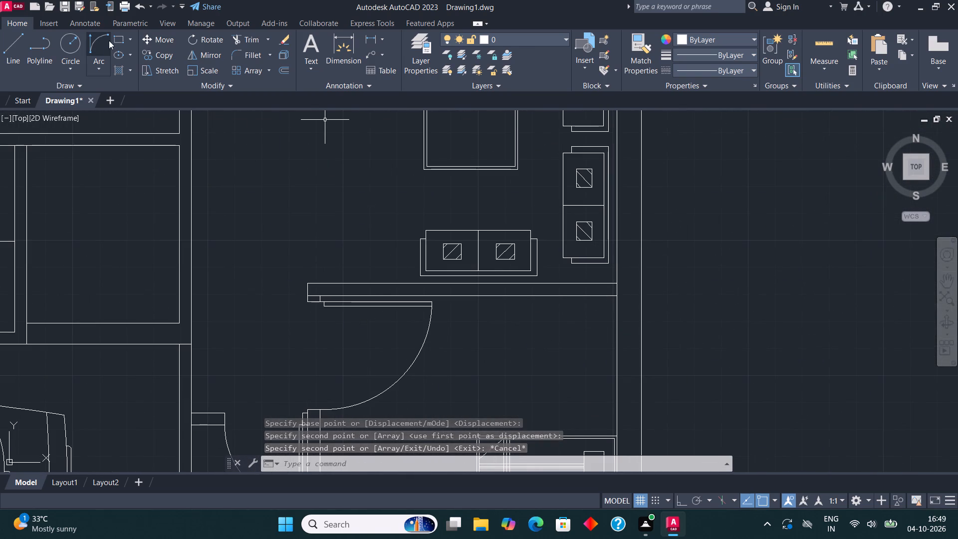
{"action": "left_click", "coordinate": [118, 34]}
{"action": "left_click", "coordinate": [614, 298]}
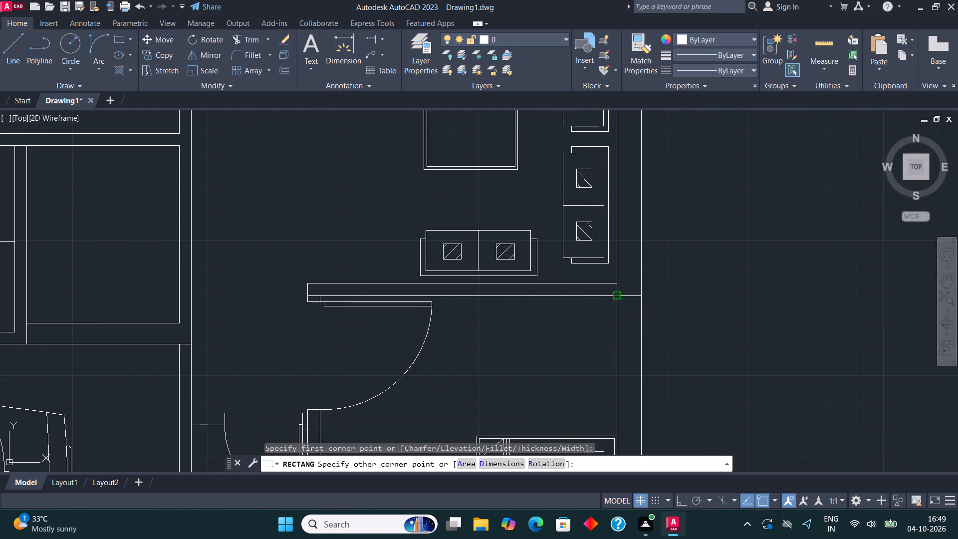
{"action": "left_click", "coordinate": [490, 339]}
Copy the toilet fixture from the bathroom above the car porch into the small bathroom beside the lower bedroom.
{"action": "scroll", "coordinate": [672, 280], "scroll_direction": "down", "scroll_amount": 1}
{"action": "middle_click_drag", "start_coordinate": [689, 253], "coordinate": [694, 203]}
{"action": "scroll", "coordinate": [694, 207], "scroll_direction": "down", "scroll_amount": 1}
{"action": "middle_click_drag", "start_coordinate": [581, 298], "coordinate": [586, 254]}
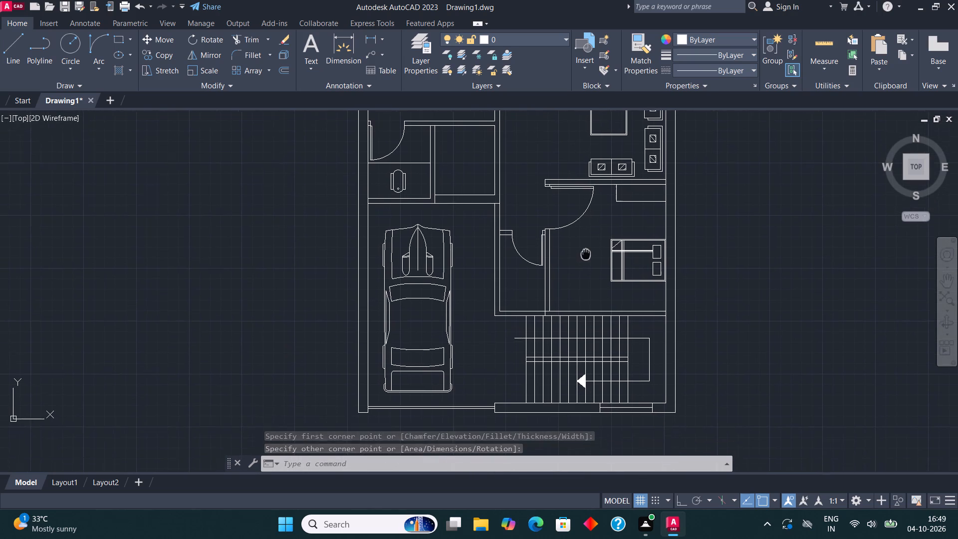
{"action": "middle_click_drag", "start_coordinate": [586, 254], "coordinate": [588, 250]}
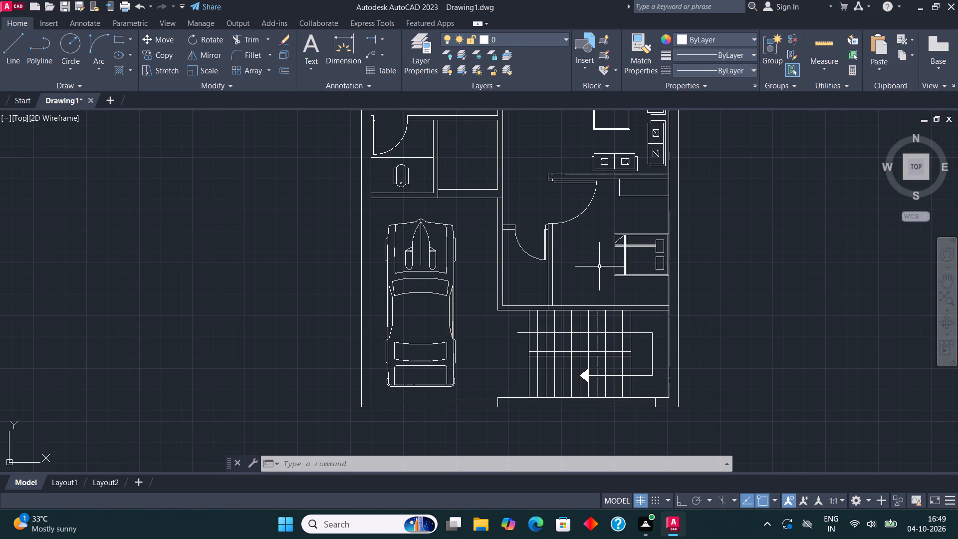
{"action": "middle_click_drag", "start_coordinate": [533, 285], "coordinate": [551, 327]}
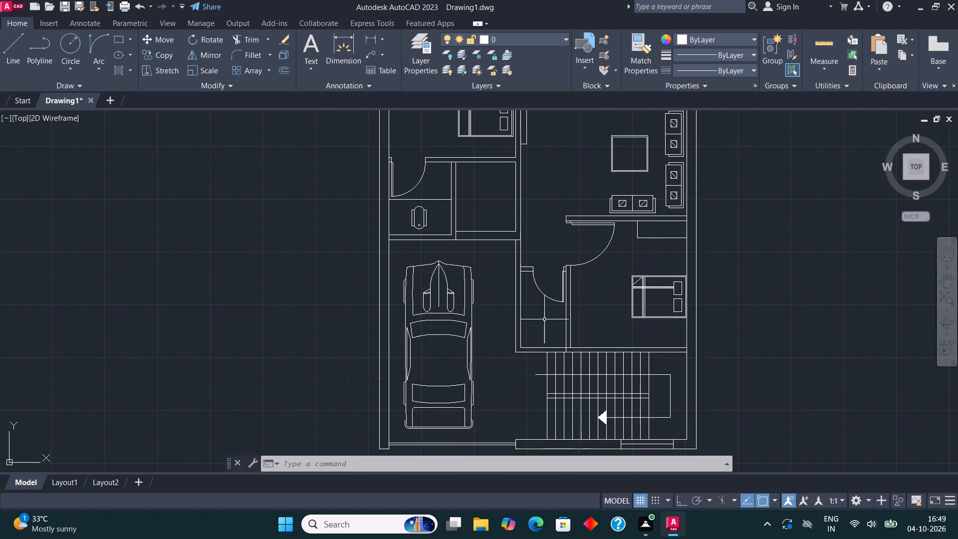
{"action": "scroll", "coordinate": [544, 319], "scroll_direction": "up", "scroll_amount": 1}
{"action": "middle_click_drag", "start_coordinate": [227, 103], "coordinate": [311, 228]}
{"action": "middle_click_drag", "start_coordinate": [332, 177], "coordinate": [369, 234]}
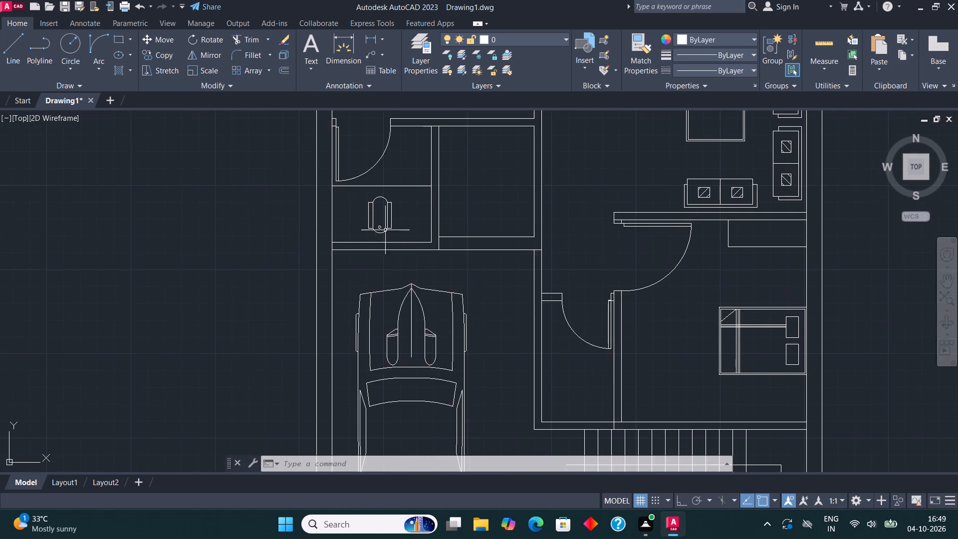
{"action": "scroll", "coordinate": [392, 208], "scroll_direction": "up", "scroll_amount": 2}
{"action": "left_click", "coordinate": [396, 269]}
{"action": "left_click", "coordinate": [308, 177]}
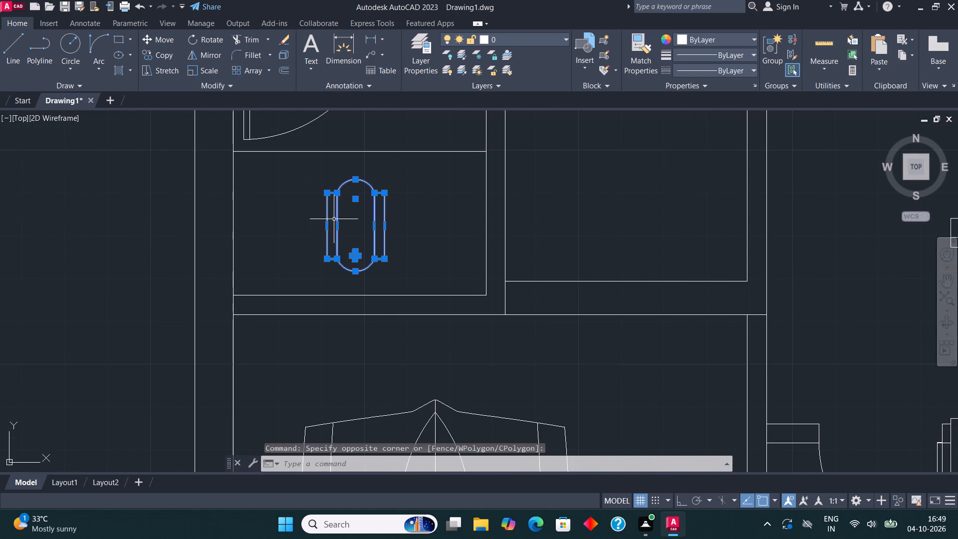
{"action": "left_click", "coordinate": [158, 51]}
{"action": "left_click", "coordinate": [352, 229]}
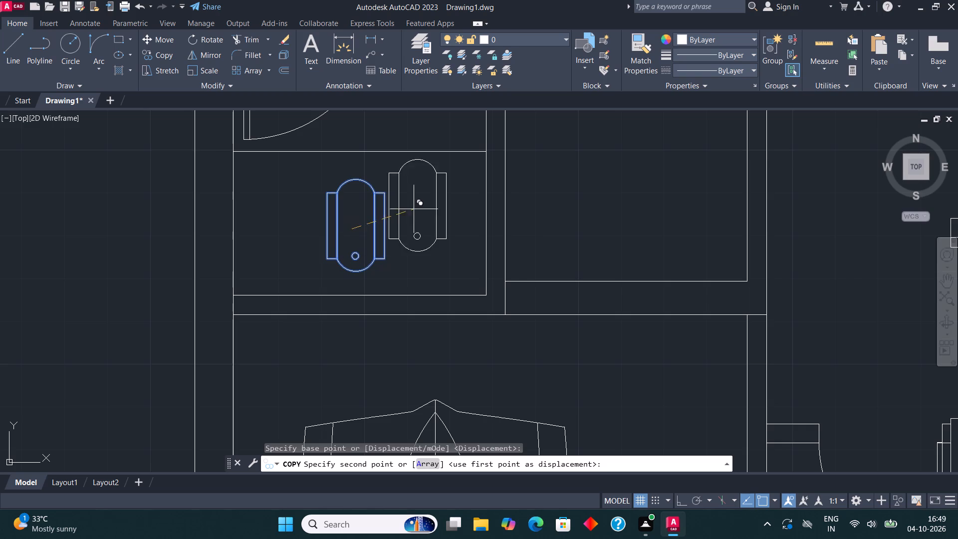
{"action": "scroll", "coordinate": [416, 213], "scroll_direction": "down", "scroll_amount": 3}
{"action": "scroll", "coordinate": [535, 333], "scroll_direction": "up", "scroll_amount": 3}
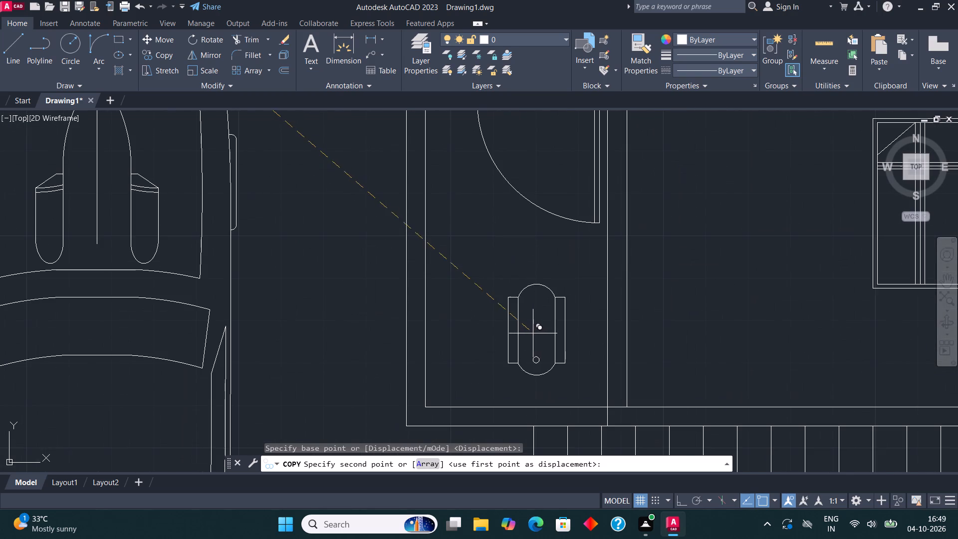
{"action": "left_click", "coordinate": [502, 348]}
{"action": "key", "text": "Escape"}
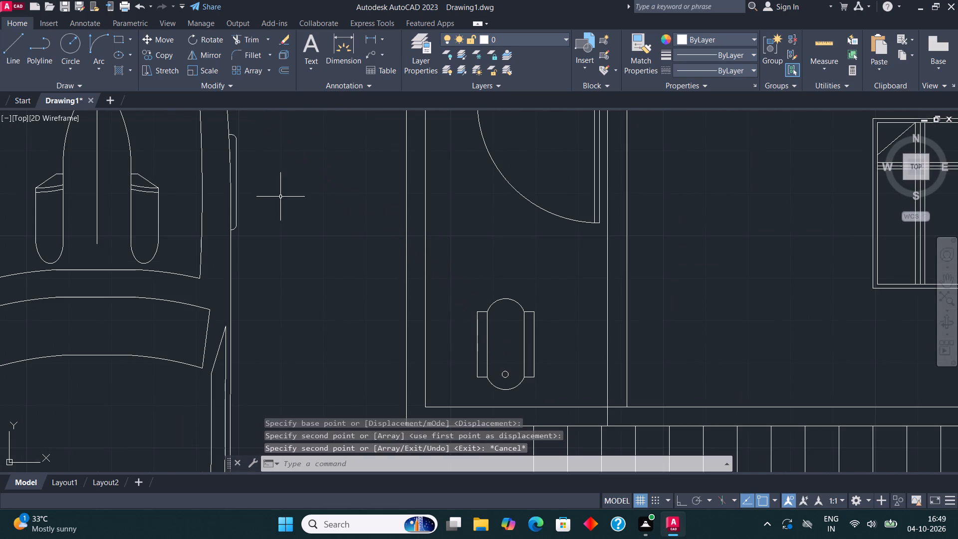
Draw a horizontal partition line across the small bathroom, just above the copied toilet fixture.
{"action": "left_click", "coordinate": [9, 43]}
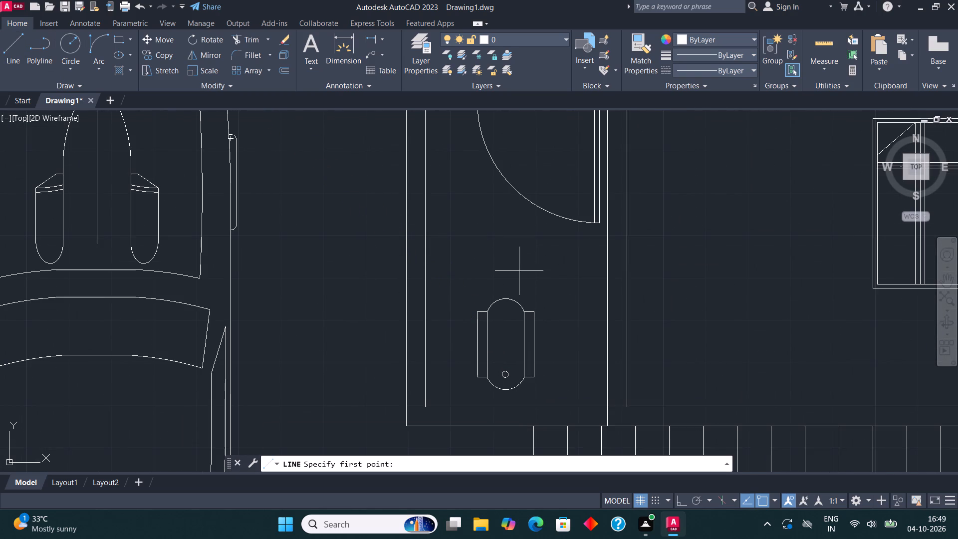
{"action": "left_click", "coordinate": [427, 279]}
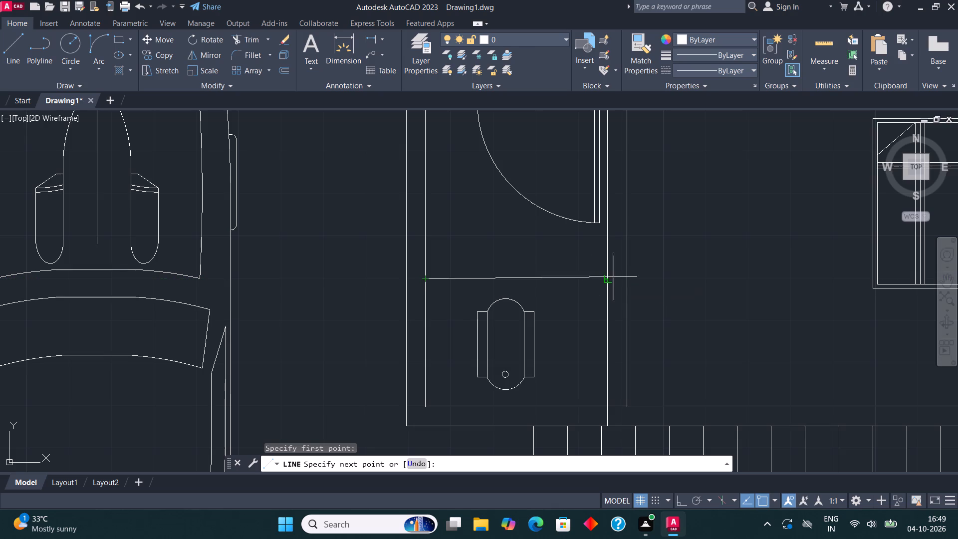
{"action": "left_click", "coordinate": [603, 282]}
{"action": "scroll", "coordinate": [614, 273], "scroll_direction": "down", "scroll_amount": 6}
{"action": "key", "text": "Escape"}
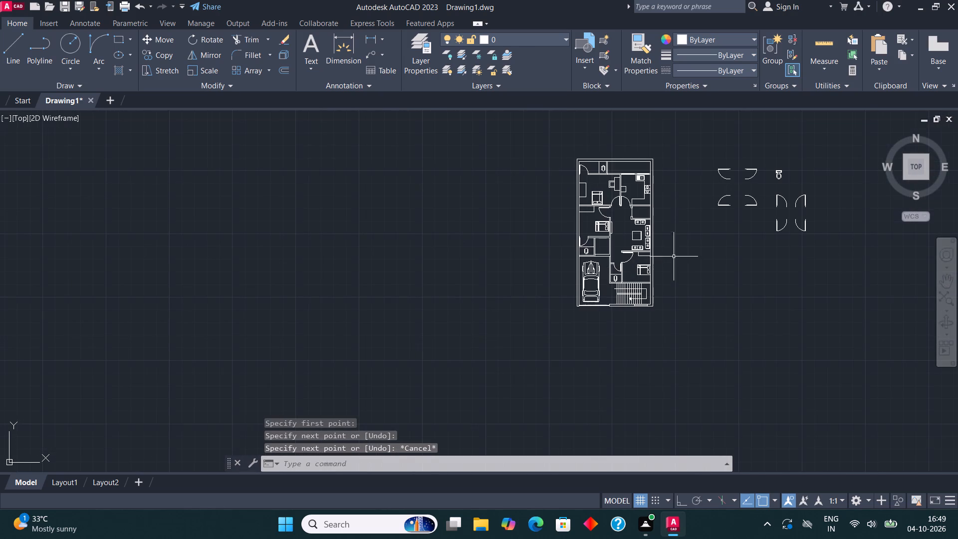
Trim the horizontal line crossing the vertical wall's thickness at the junction above the car porch.
{"action": "middle_click_drag", "start_coordinate": [665, 250], "coordinate": [655, 260]}
{"action": "scroll", "coordinate": [632, 281], "scroll_direction": "up", "scroll_amount": 3}
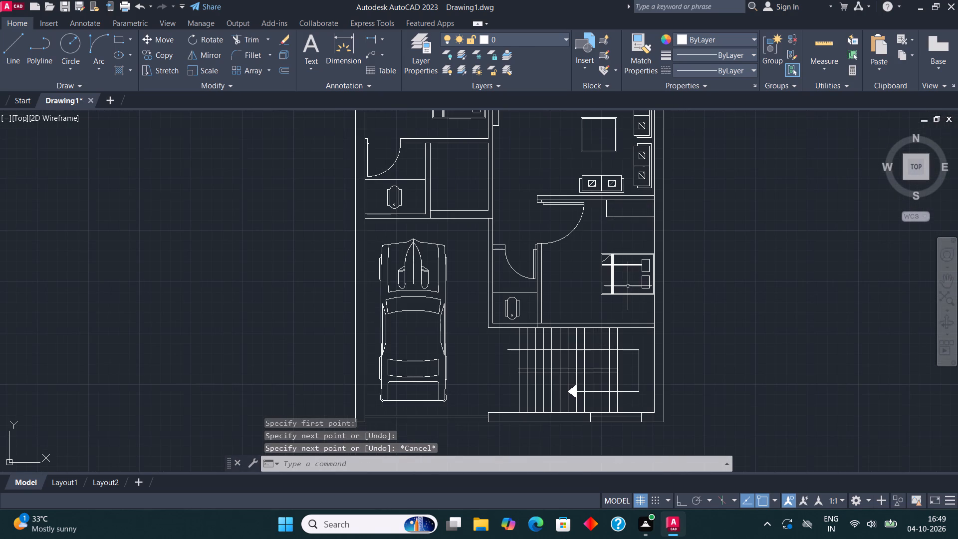
{"action": "middle_click_drag", "start_coordinate": [600, 260], "coordinate": [615, 362]}
{"action": "middle_click_drag", "start_coordinate": [513, 321], "coordinate": [536, 329]}
{"action": "scroll", "coordinate": [518, 318], "scroll_direction": "up", "scroll_amount": 2}
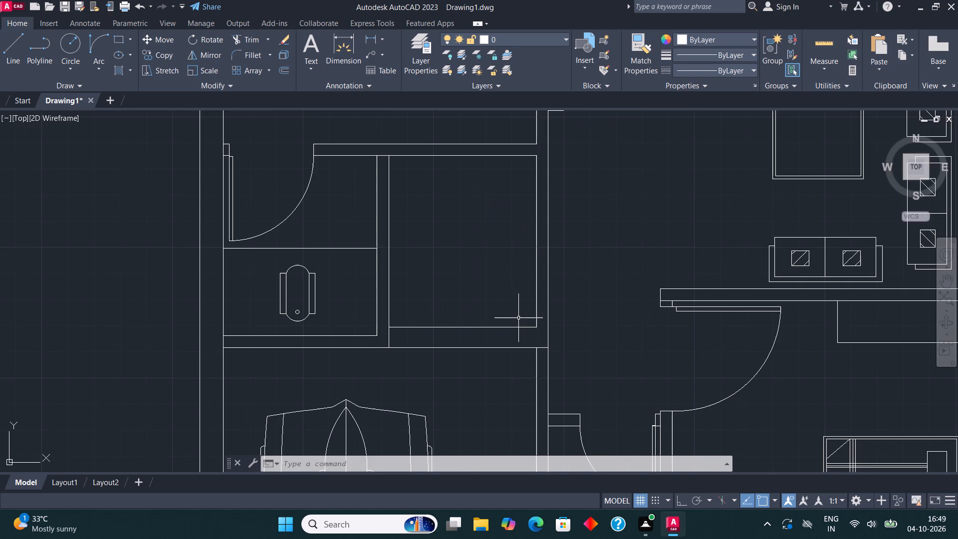
{"action": "middle_click_drag", "start_coordinate": [567, 352], "coordinate": [558, 327]}
{"action": "scroll", "coordinate": [553, 325], "scroll_direction": "up", "scroll_amount": 2}
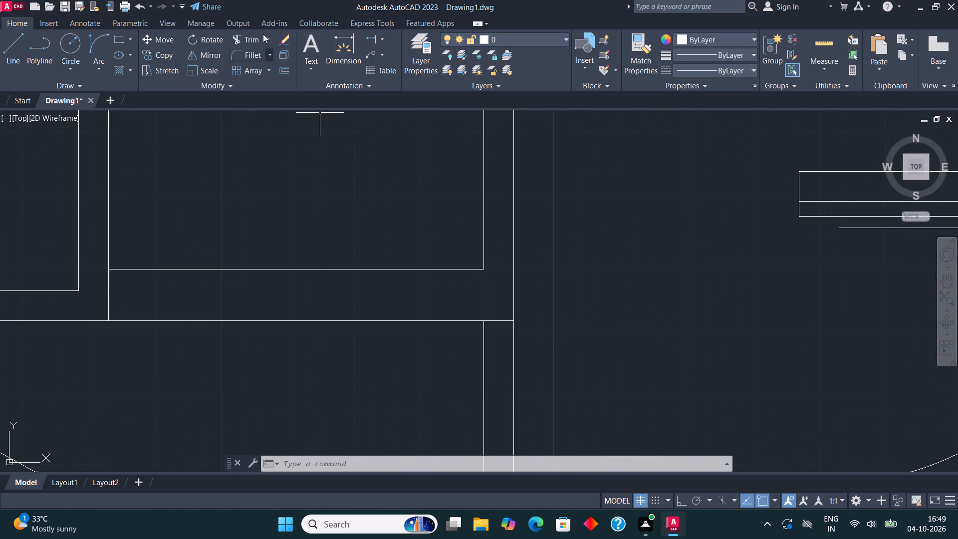
{"action": "left_click", "coordinate": [250, 39]}
{"action": "left_click", "coordinate": [503, 324]}
{"action": "left_click", "coordinate": [503, 300]}
{"action": "key", "text": "Escape"}
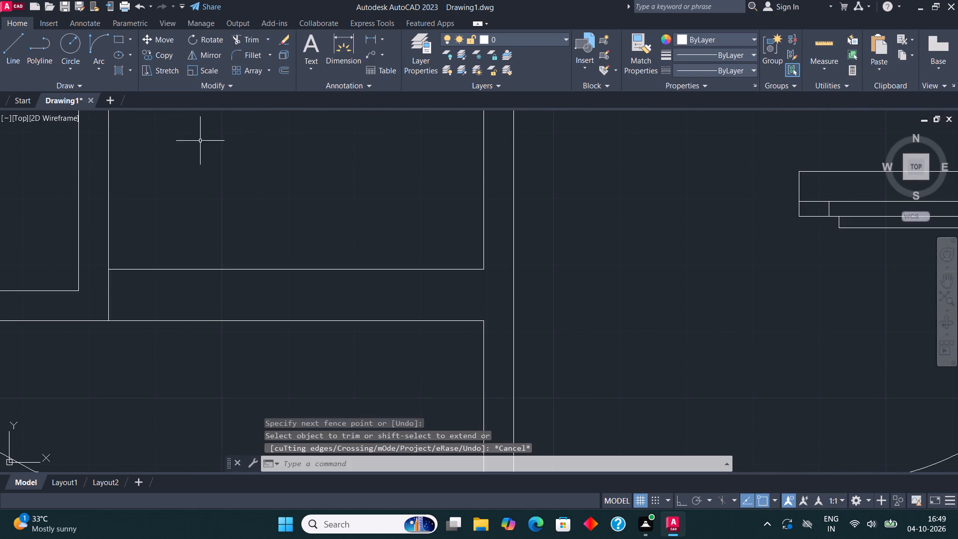
Draw a window in the vertical wall at that junction as a wall-thick rectangle with a line down its middle.
{"action": "left_click", "coordinate": [125, 37]}
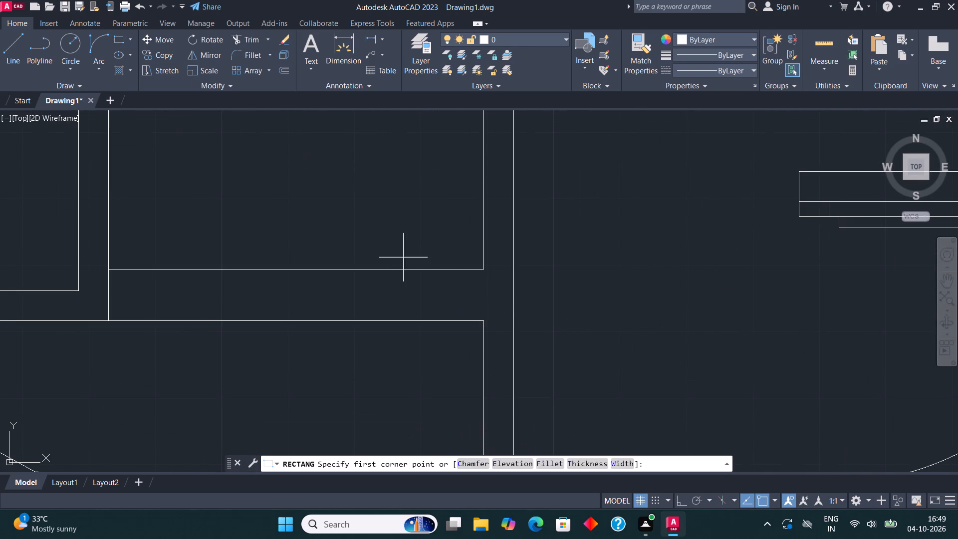
{"action": "left_click", "coordinate": [483, 416]}
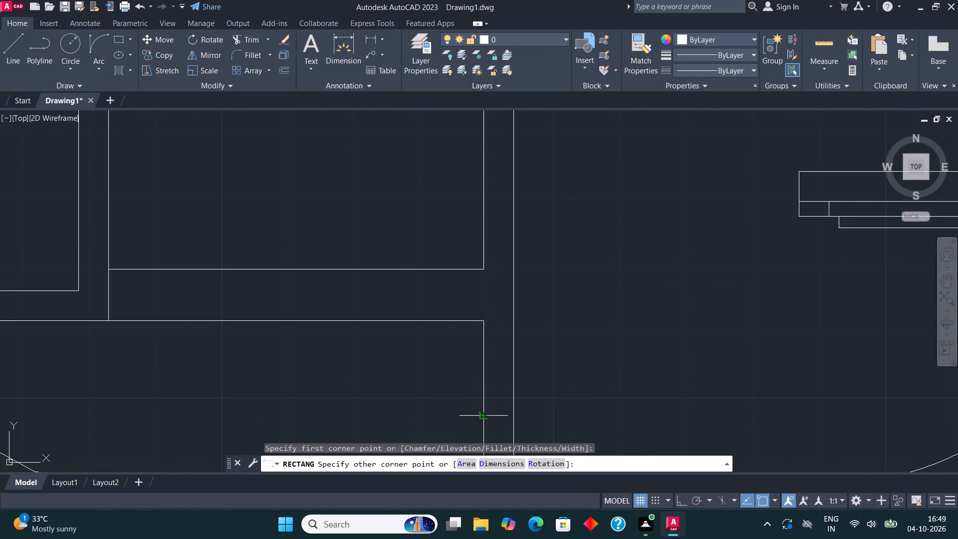
{"action": "scroll", "coordinate": [483, 416], "scroll_direction": "down", "scroll_amount": 1}
{"action": "left_click", "coordinate": [502, 254]}
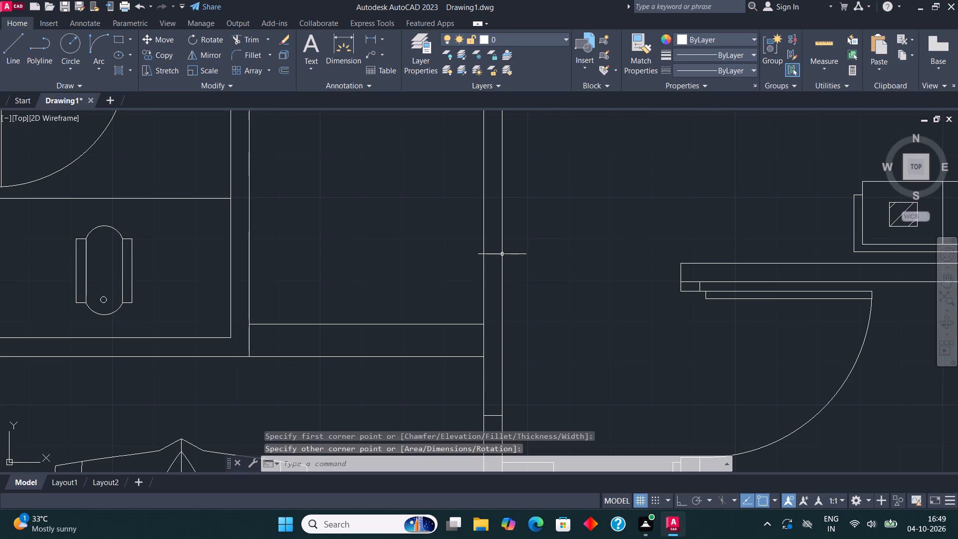
{"action": "left_click", "coordinate": [8, 39]}
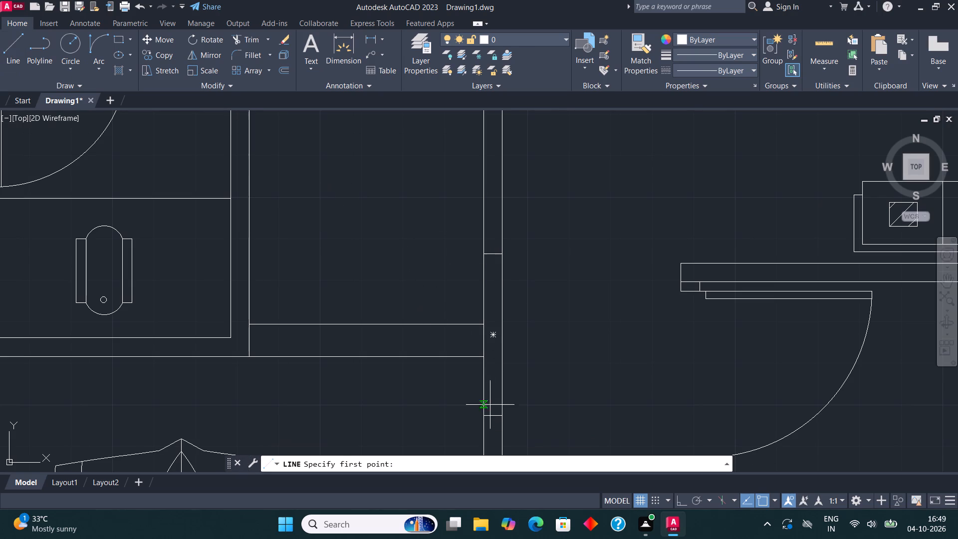
{"action": "left_click", "coordinate": [495, 416]}
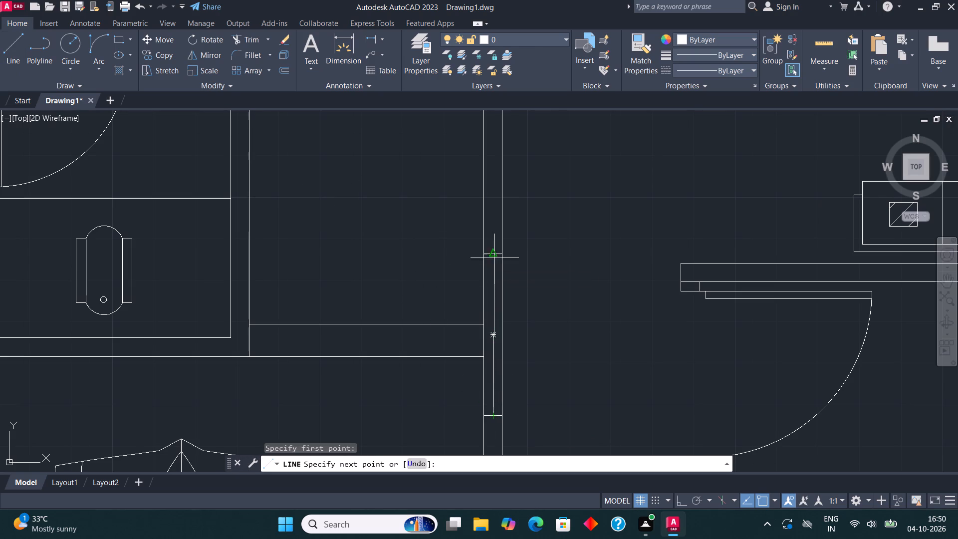
{"action": "left_click", "coordinate": [494, 254]}
{"action": "scroll", "coordinate": [543, 268], "scroll_direction": "down", "scroll_amount": 2}
{"action": "key", "text": "Escape"}
Draw a window with a centre line in the middle bedroom's lower wall, starting at the corner of the small enclosed space below.
{"action": "middle_click_drag", "start_coordinate": [564, 241], "coordinate": [613, 318]}
{"action": "middle_click_drag", "start_coordinate": [526, 233], "coordinate": [531, 263]}
{"action": "scroll", "coordinate": [531, 263], "scroll_direction": "up", "scroll_amount": 2}
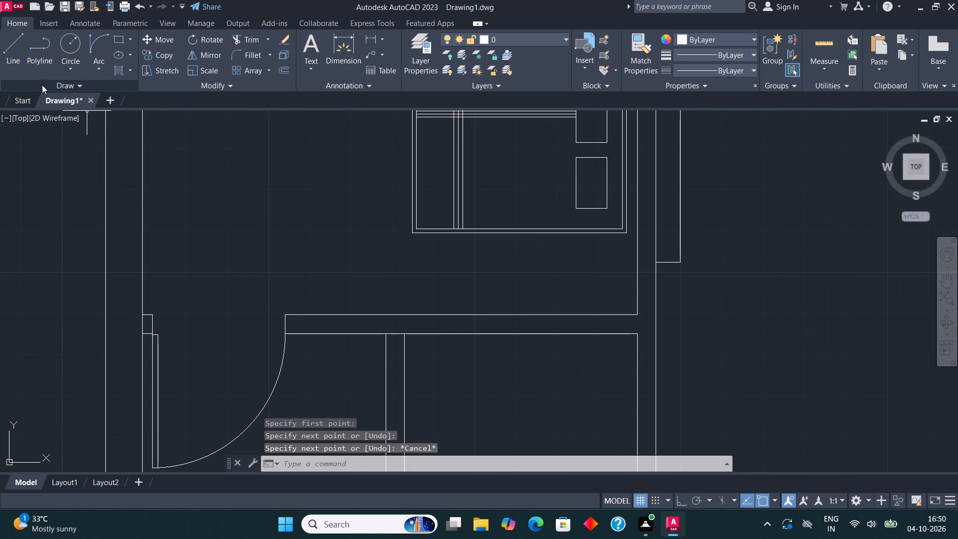
{"action": "left_click", "coordinate": [115, 40]}
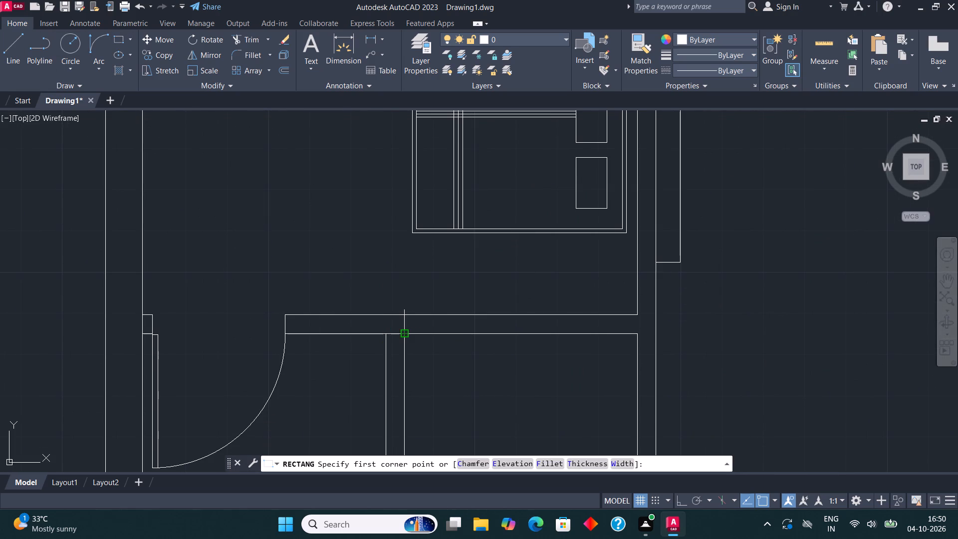
{"action": "left_click", "coordinate": [406, 334]}
{"action": "left_click", "coordinate": [583, 317]}
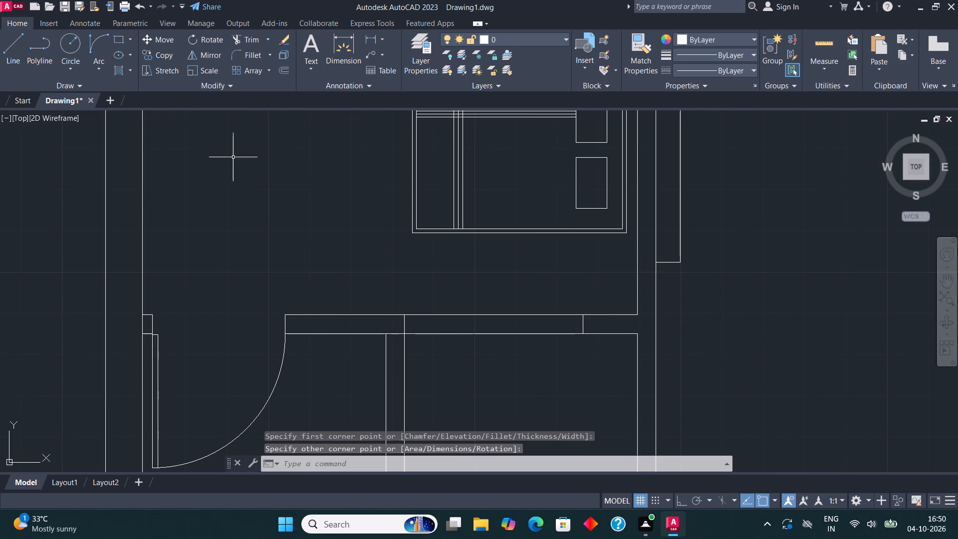
{"action": "left_click", "coordinate": [15, 39]}
{"action": "left_click", "coordinate": [408, 326]}
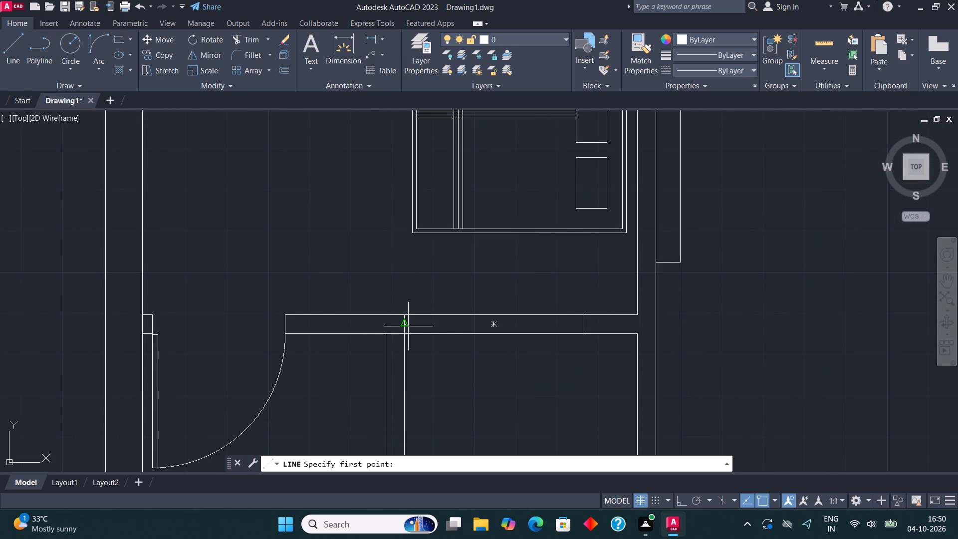
{"action": "left_click", "coordinate": [581, 324]}
{"action": "key", "text": "Escape"}
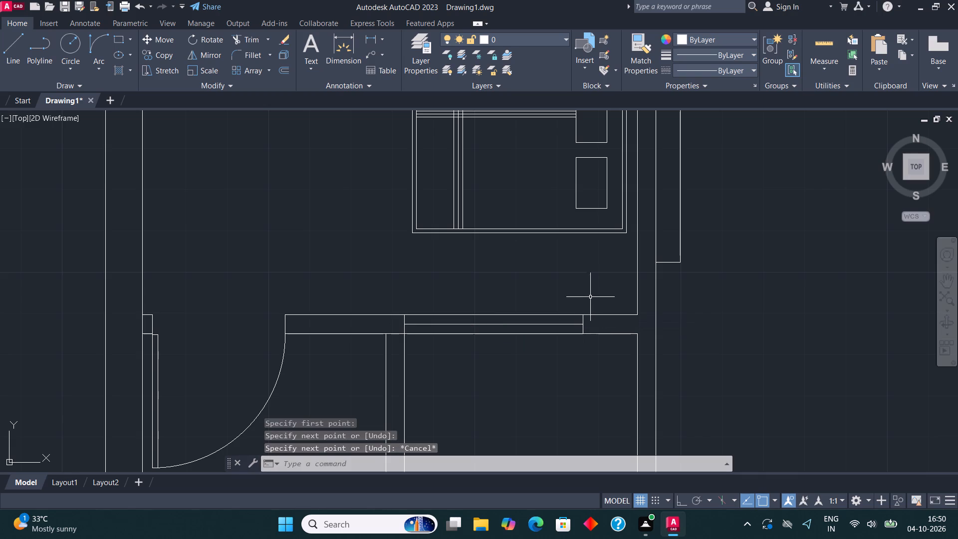
{"action": "scroll", "coordinate": [595, 314], "scroll_direction": "down", "scroll_amount": 3}
{"action": "middle_click_drag", "start_coordinate": [629, 273], "coordinate": [610, 221]}
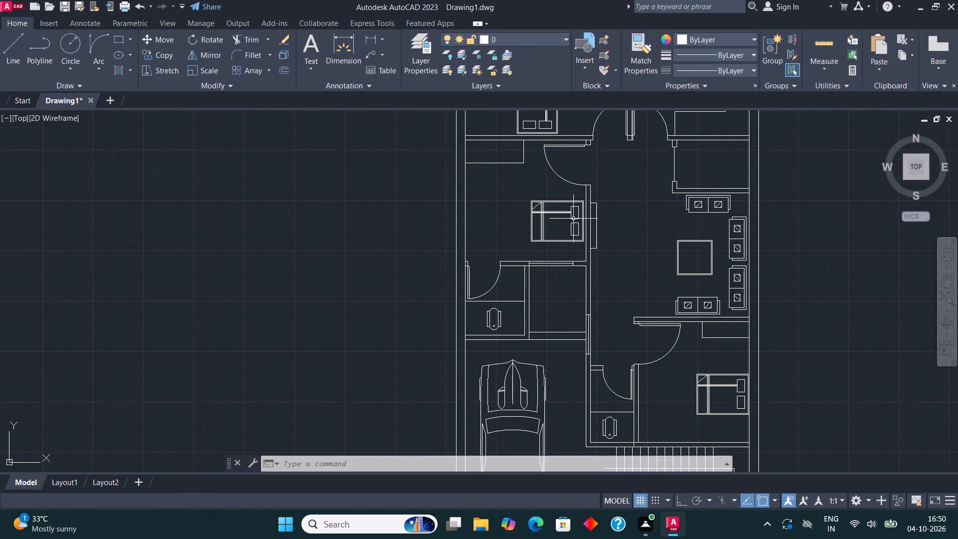
Move the thin rectangular unit on the hall side of the middle bedroom's wall slightly down along that wall.
{"action": "middle_click_drag", "start_coordinate": [573, 220], "coordinate": [515, 216]}
{"action": "scroll", "coordinate": [522, 225], "scroll_direction": "down", "scroll_amount": 1}
{"action": "middle_click", "coordinate": [555, 257]}
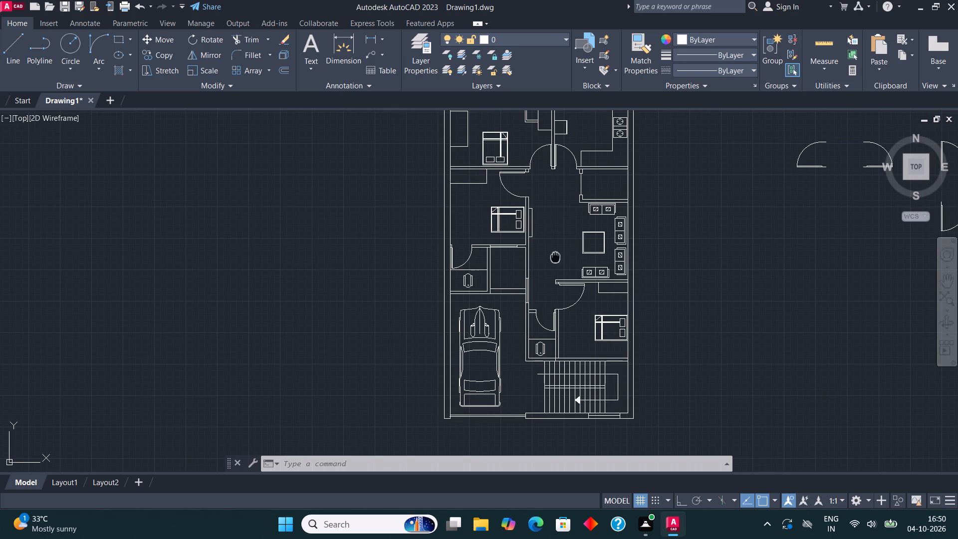
{"action": "middle_click_drag", "start_coordinate": [535, 227], "coordinate": [537, 304]}
{"action": "scroll", "coordinate": [537, 304], "scroll_direction": "up", "scroll_amount": 2}
{"action": "left_click", "coordinate": [535, 330]}
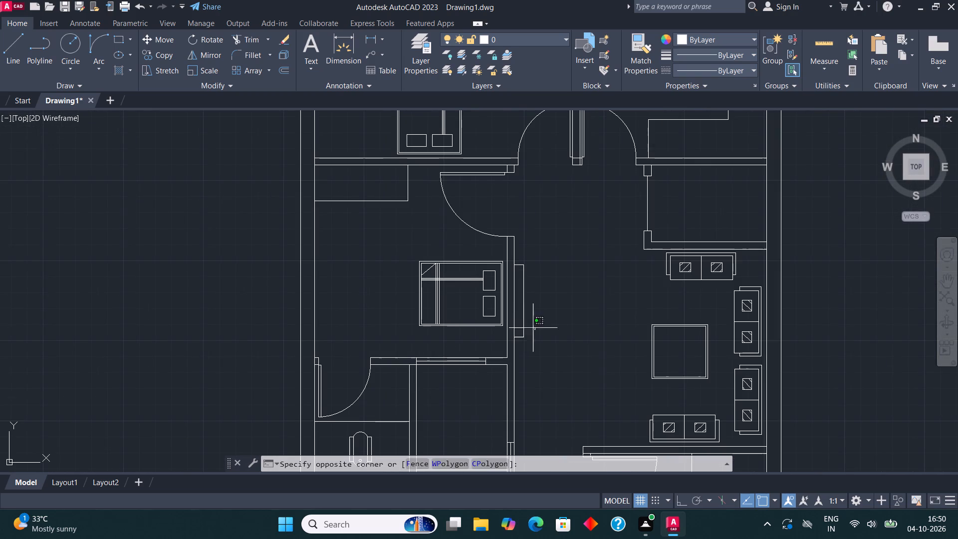
{"action": "left_click", "coordinate": [520, 306]}
{"action": "left_click", "coordinate": [164, 42]}
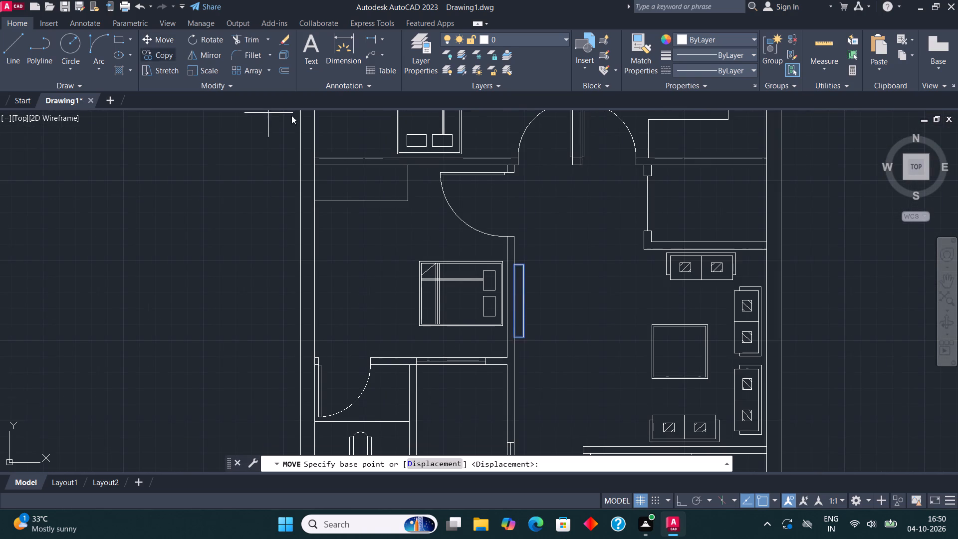
{"action": "scroll", "coordinate": [514, 348], "scroll_direction": "up", "scroll_amount": 2}
{"action": "left_click", "coordinate": [509, 321]}
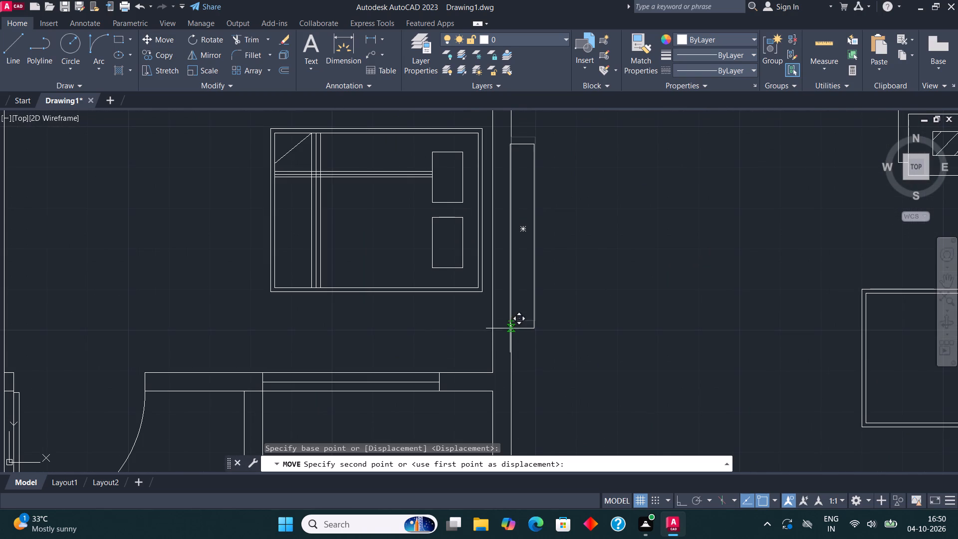
{"action": "left_click", "coordinate": [512, 363]}
{"action": "scroll", "coordinate": [508, 356], "scroll_direction": "down", "scroll_amount": 3}
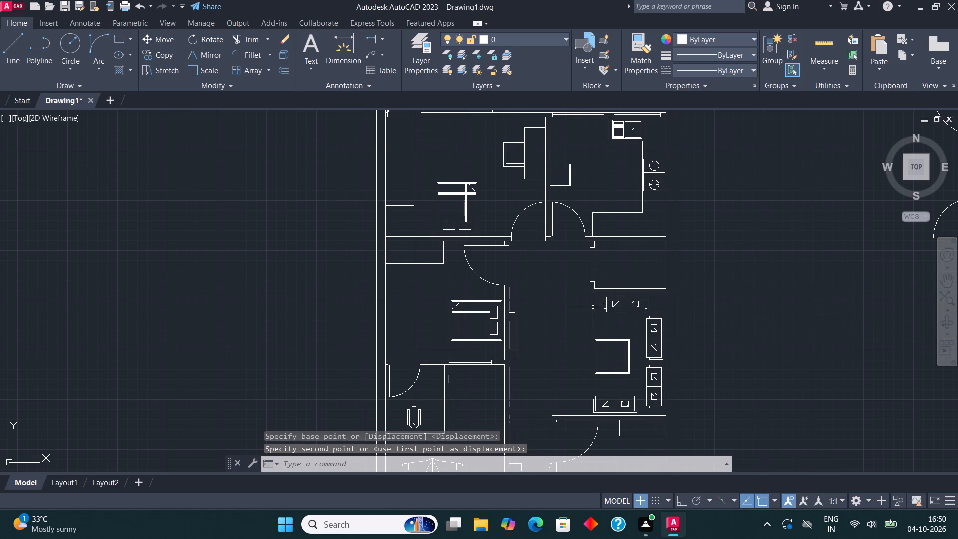
Draw a rectangular platform against the outer wall inside the small room between the kitchen and the living area.
{"action": "middle_click_drag", "start_coordinate": [595, 301], "coordinate": [585, 304]}
{"action": "middle_click_drag", "start_coordinate": [616, 307], "coordinate": [633, 329]}
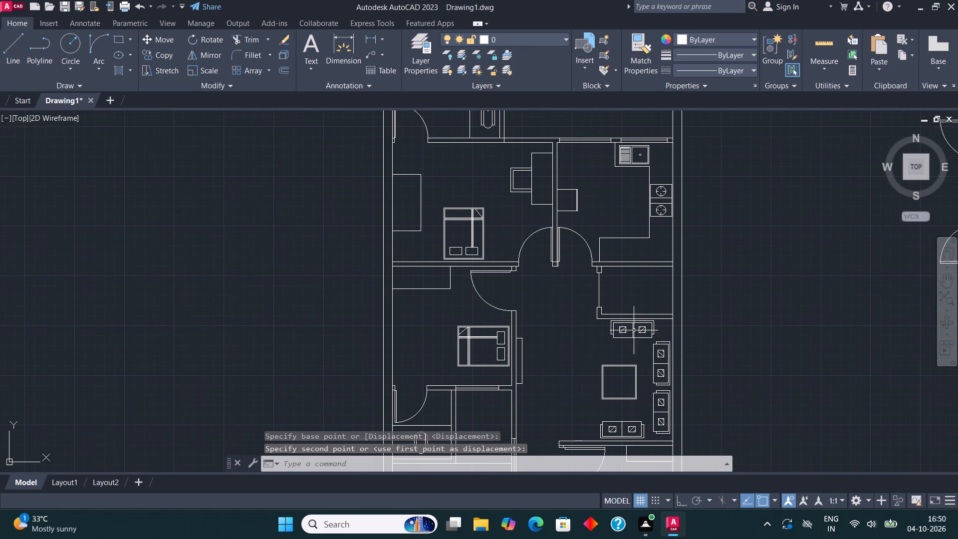
{"action": "middle_click_drag", "start_coordinate": [702, 306], "coordinate": [688, 305]}
{"action": "scroll", "coordinate": [677, 281], "scroll_direction": "up", "scroll_amount": 2}
{"action": "left_click", "coordinate": [116, 39]}
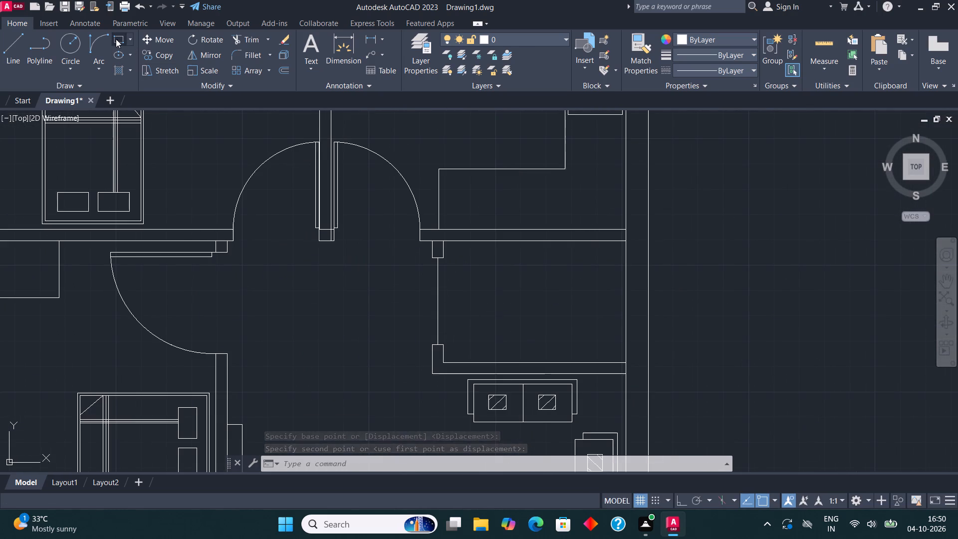
{"action": "left_click", "coordinate": [628, 267]}
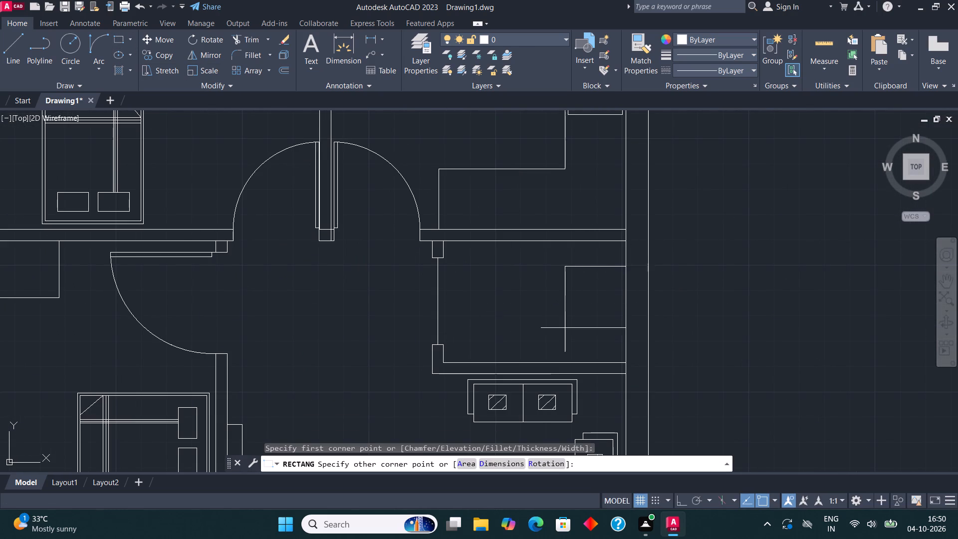
{"action": "left_click", "coordinate": [557, 340]}
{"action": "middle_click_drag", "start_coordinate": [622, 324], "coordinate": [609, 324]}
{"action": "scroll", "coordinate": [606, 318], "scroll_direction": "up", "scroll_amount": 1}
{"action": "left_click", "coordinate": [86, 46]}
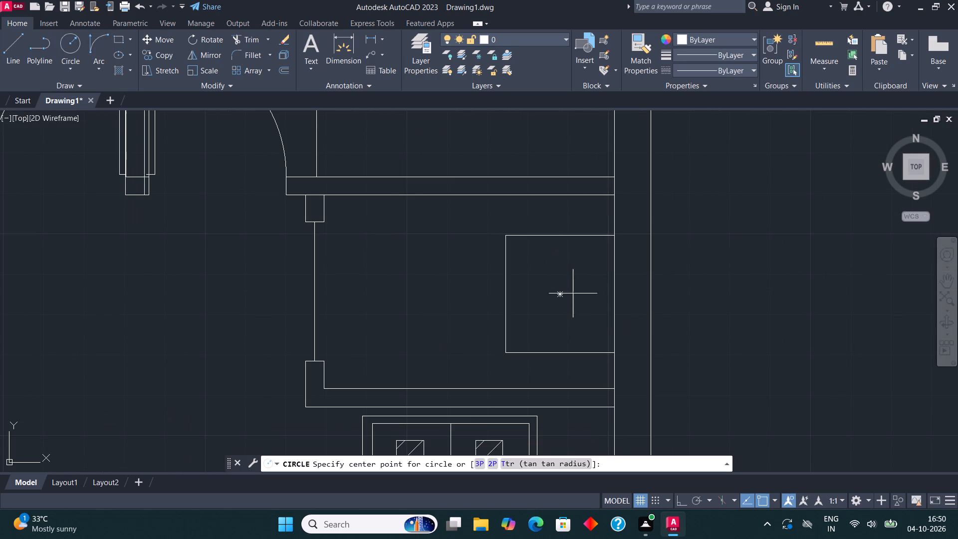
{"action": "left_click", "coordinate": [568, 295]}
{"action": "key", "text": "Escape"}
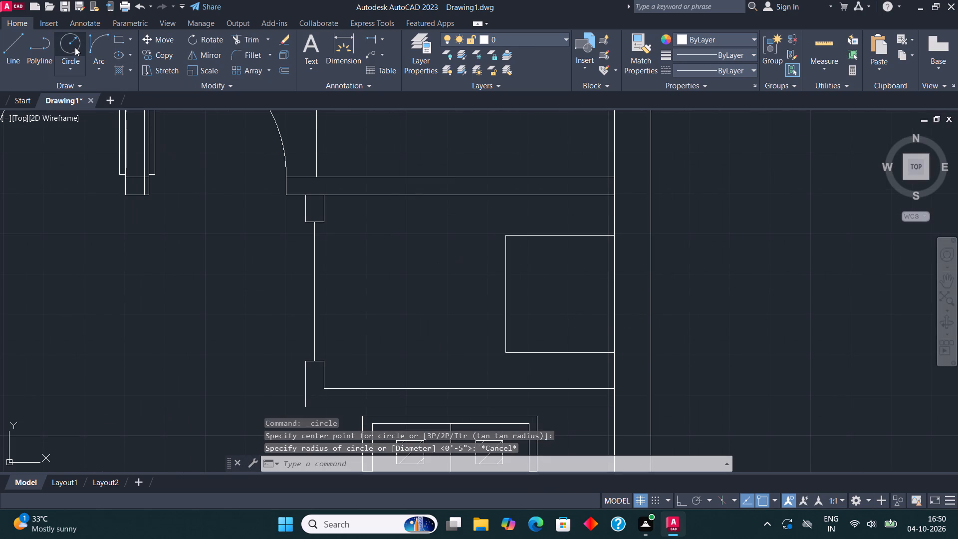
Draw a circle at the centre of the new rectangle in the small room below the kitchen.
{"action": "left_click", "coordinate": [75, 47]}
{"action": "left_click", "coordinate": [565, 295]}
{"action": "left_click", "coordinate": [578, 311]}
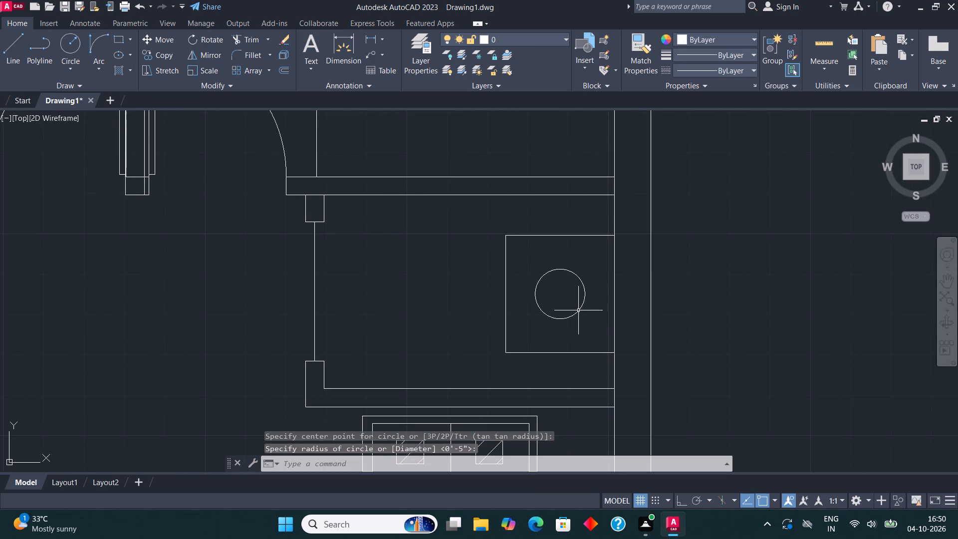
Draw a small outward-bulging petal arc on the circle's upper edge using the Start, End, Direction method.
{"action": "left_click", "coordinate": [95, 62]}
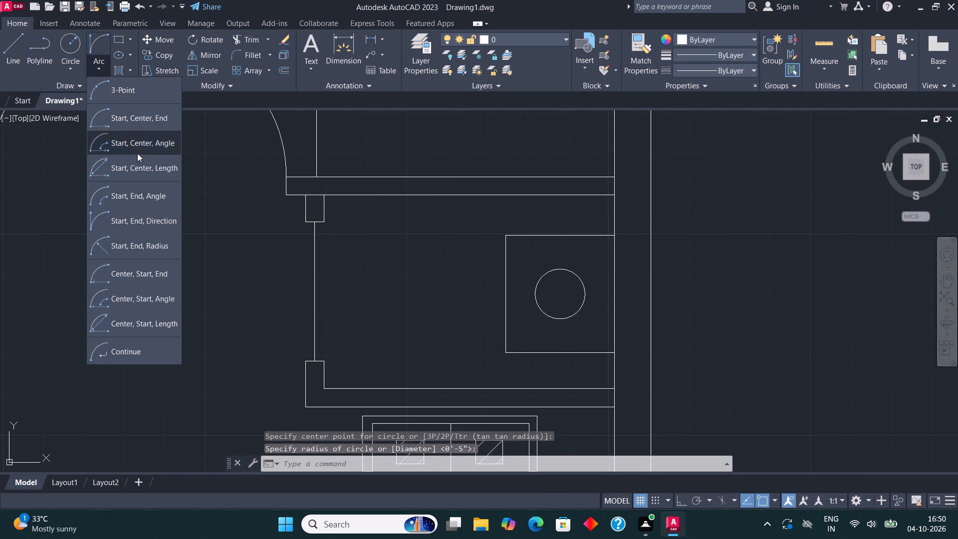
{"action": "left_click", "coordinate": [154, 217]}
{"action": "scroll", "coordinate": [565, 270], "scroll_direction": "up", "scroll_amount": 3}
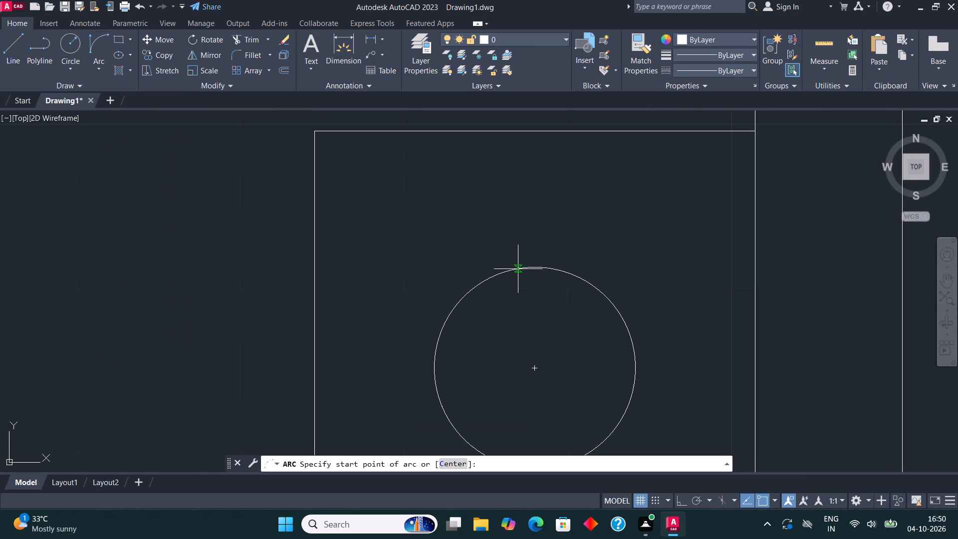
{"action": "left_click", "coordinate": [518, 269]}
{"action": "left_click", "coordinate": [579, 278]}
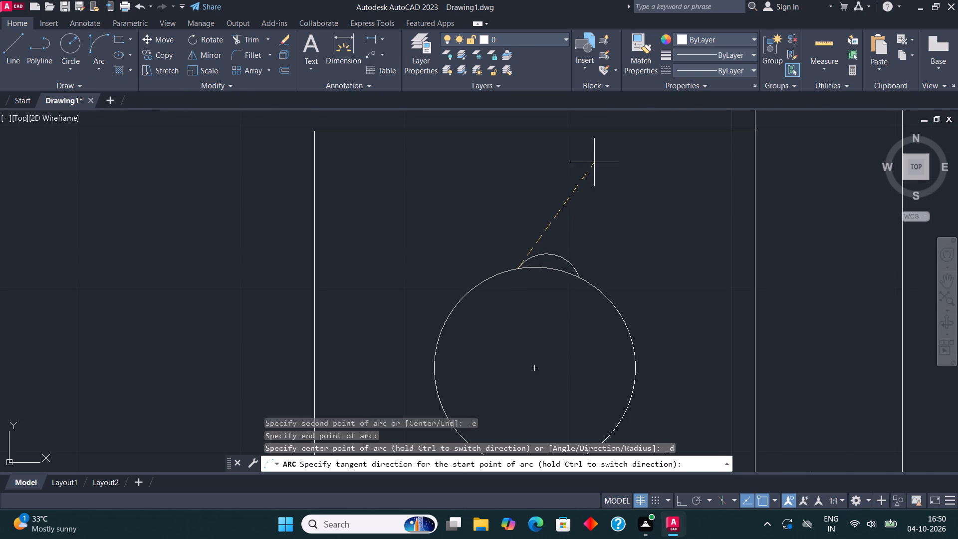
{"action": "left_click", "coordinate": [601, 155]}
Polar-array the petal arc around the circle's centre with six items.
{"action": "scroll", "coordinate": [597, 198], "scroll_direction": "down", "scroll_amount": 1}
{"action": "left_click", "coordinate": [575, 236]}
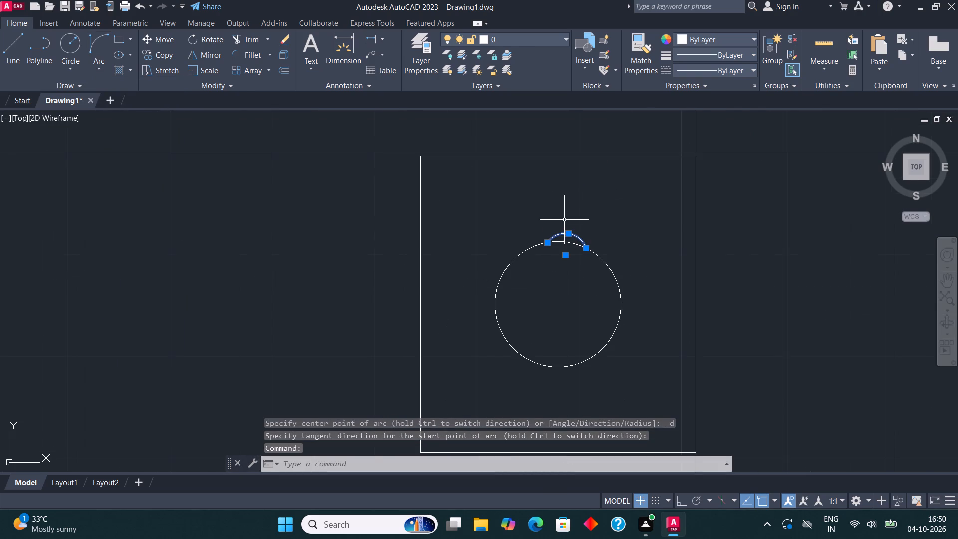
{"action": "left_click", "coordinate": [267, 72]}
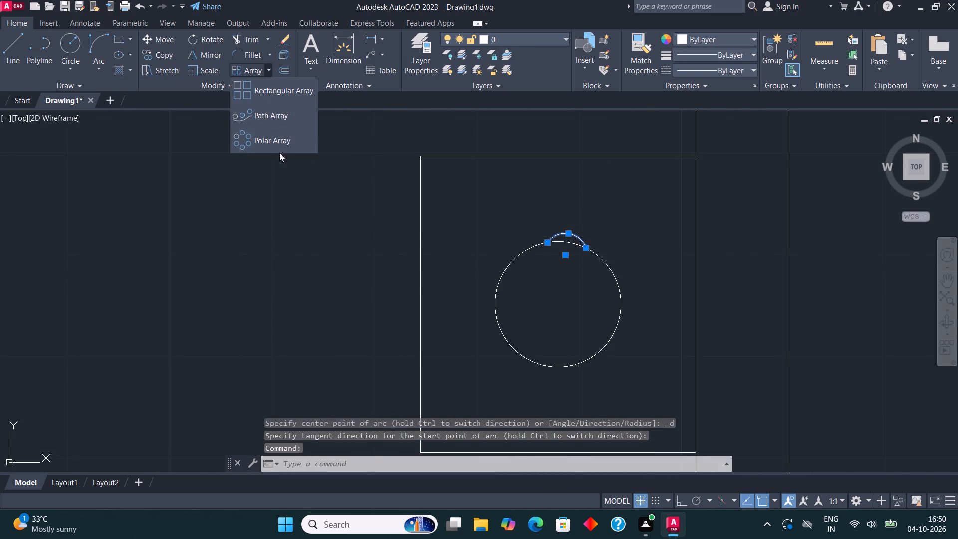
{"action": "left_click", "coordinate": [279, 142]}
{"action": "left_click", "coordinate": [562, 302]}
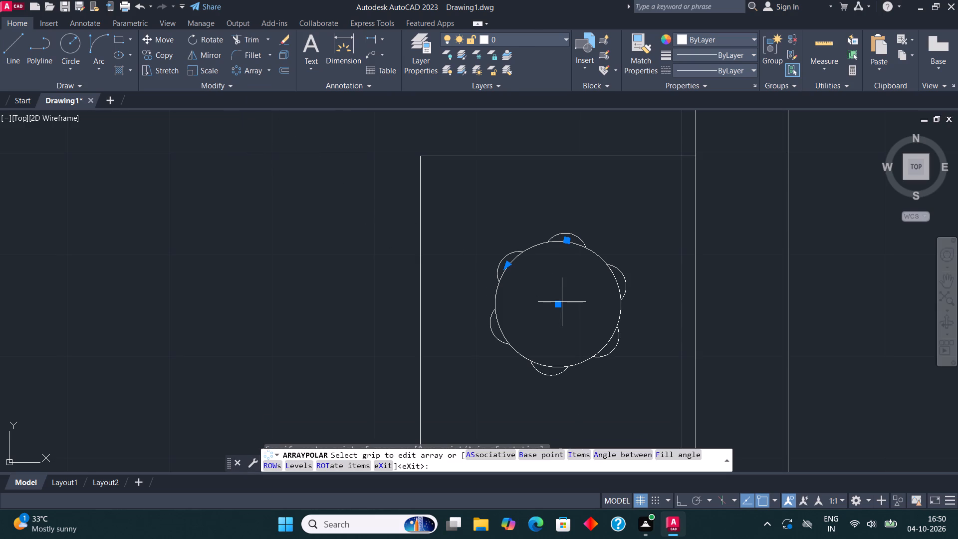
{"action": "left_click", "coordinate": [583, 47]}
Draw a window with a centre line in the top bedroom's upper wall, from the bathroom wall corner to the kitchen partition.
{"action": "scroll", "coordinate": [540, 255], "scroll_direction": "down", "scroll_amount": 2}
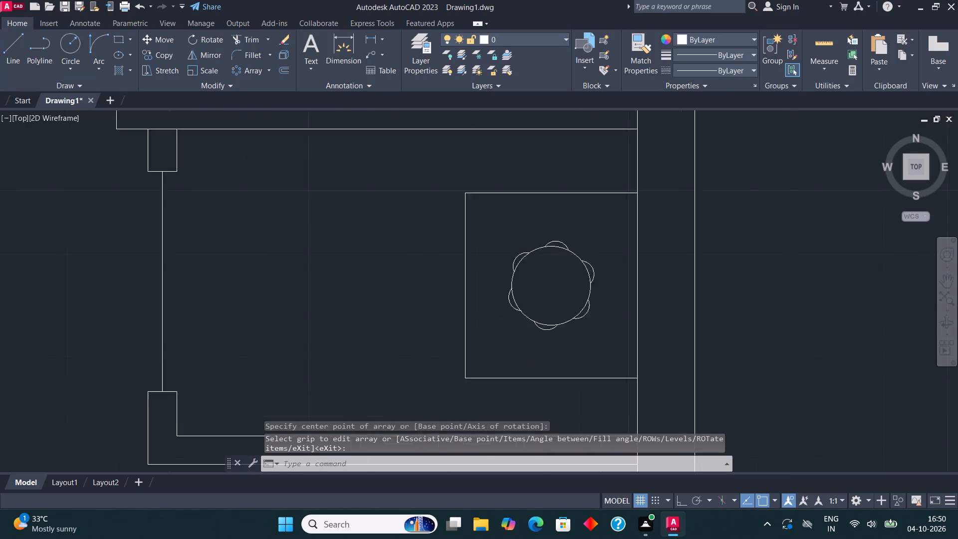
{"action": "scroll", "coordinate": [540, 259], "scroll_direction": "down", "scroll_amount": 2}
{"action": "middle_click_drag", "start_coordinate": [510, 264], "coordinate": [572, 295]}
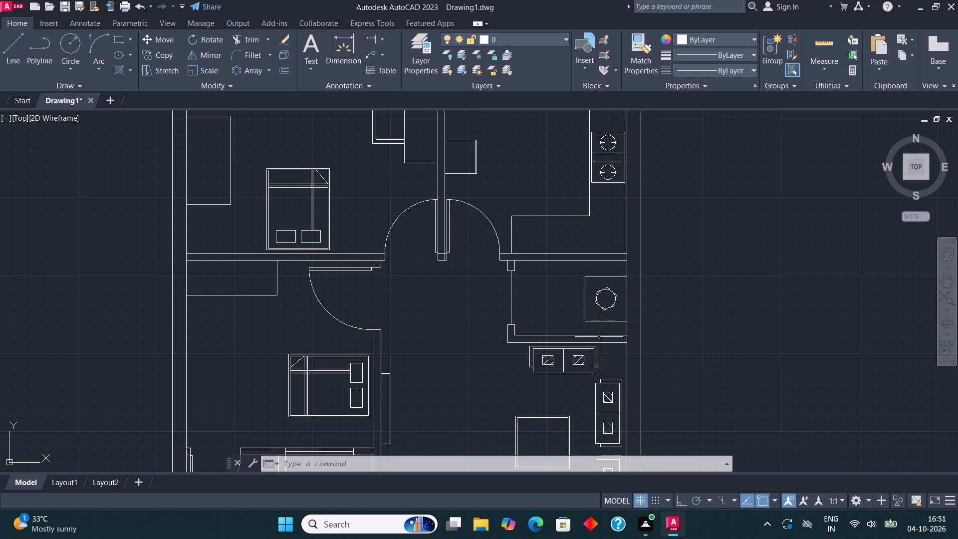
{"action": "middle_click_drag", "start_coordinate": [503, 248], "coordinate": [559, 336]}
{"action": "scroll", "coordinate": [608, 330], "scroll_direction": "down", "scroll_amount": 1}
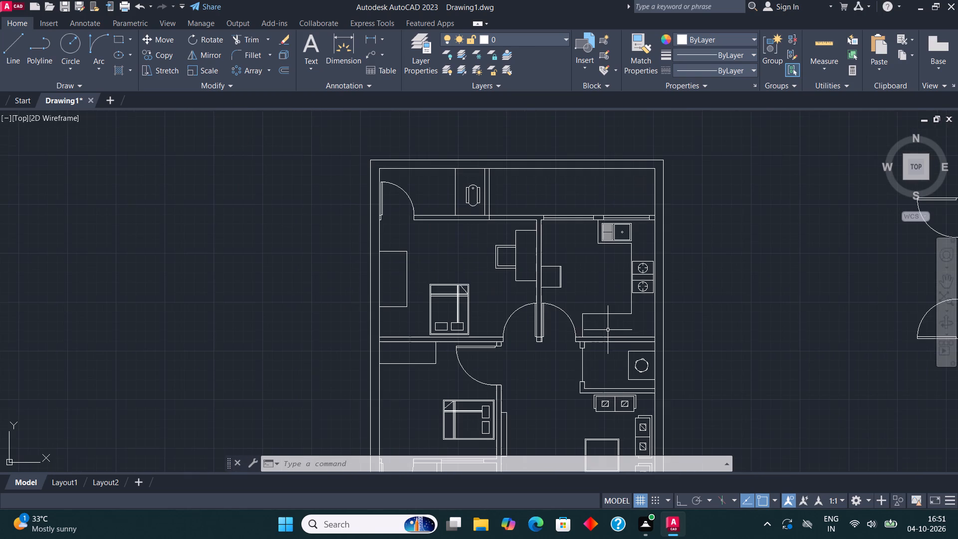
{"action": "middle_click_drag", "start_coordinate": [559, 294], "coordinate": [609, 329]}
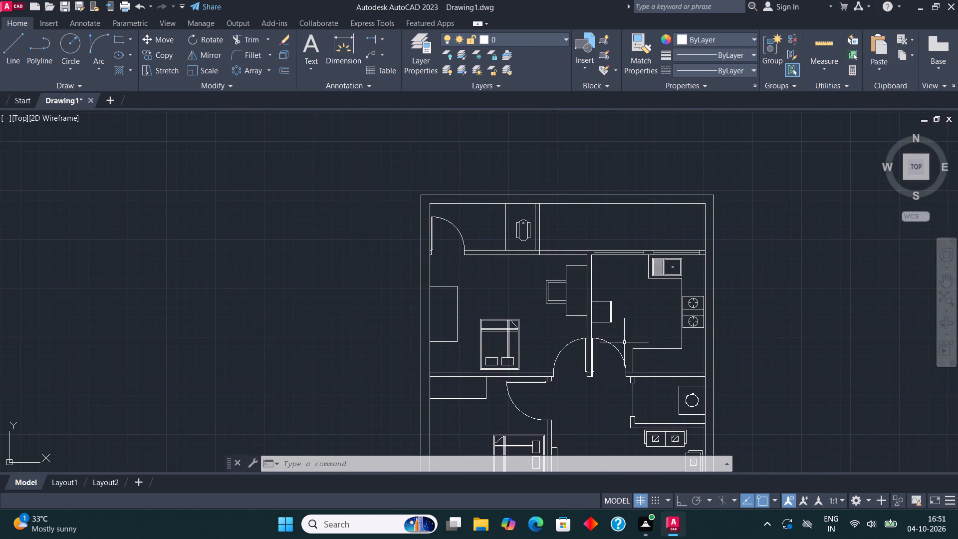
{"action": "scroll", "coordinate": [551, 239], "scroll_direction": "up", "scroll_amount": 3}
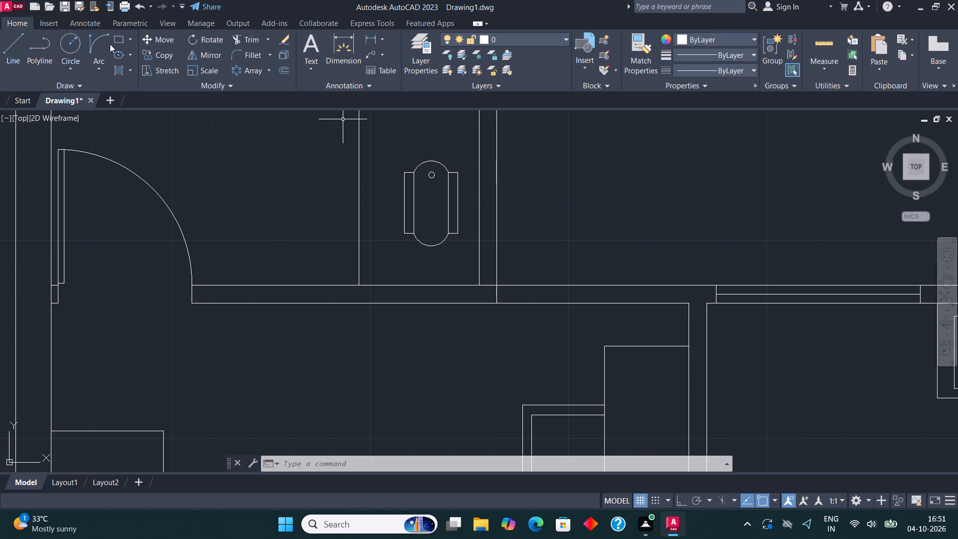
{"action": "left_click", "coordinate": [119, 35]}
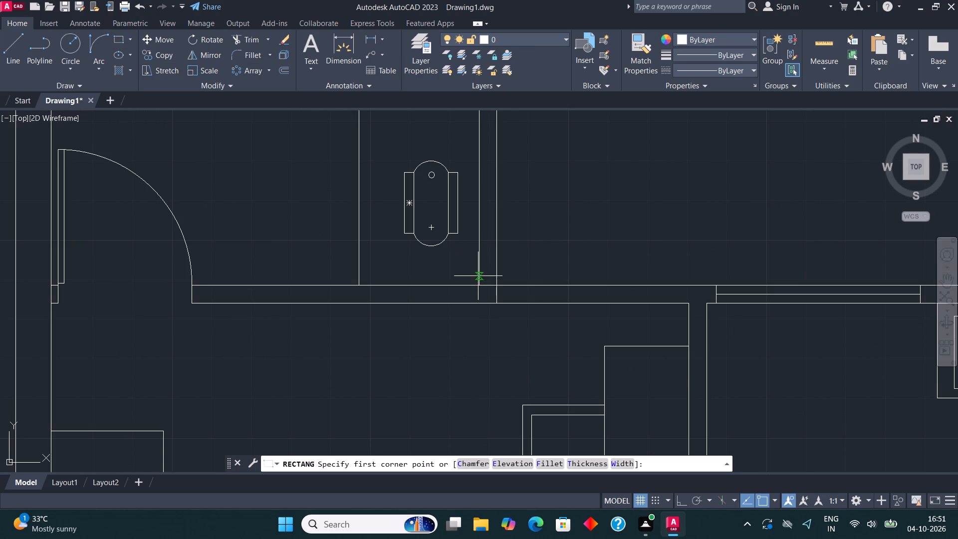
{"action": "left_click", "coordinate": [498, 304]}
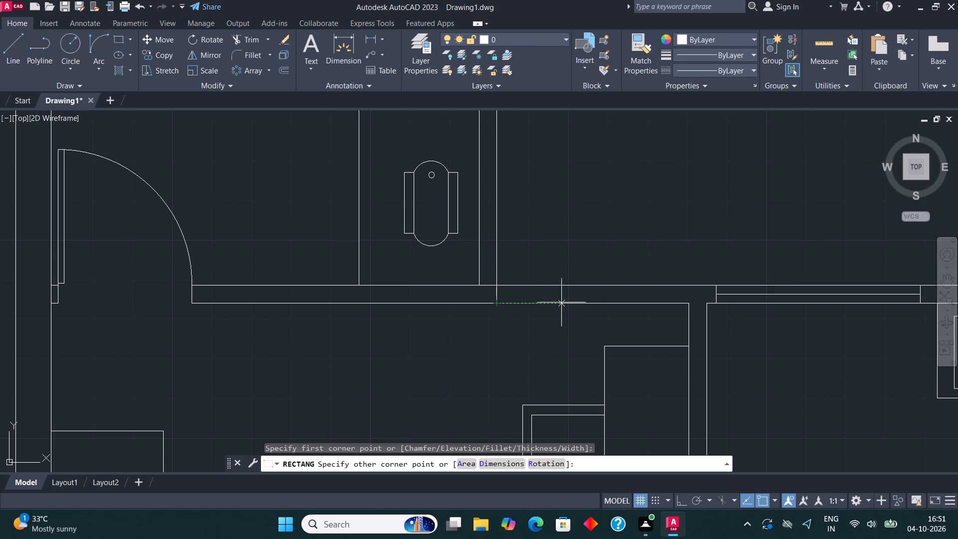
{"action": "left_click", "coordinate": [687, 287]}
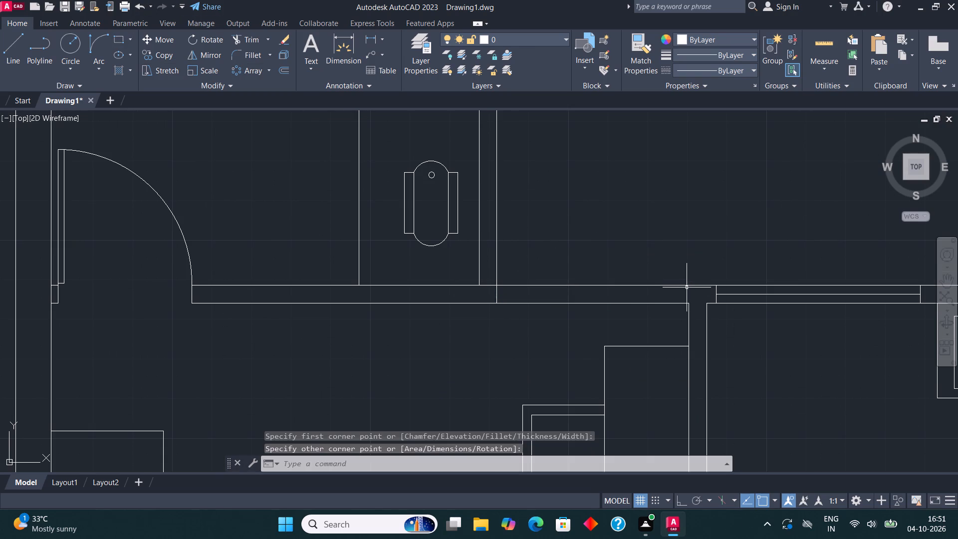
{"action": "left_click", "coordinate": [22, 41]}
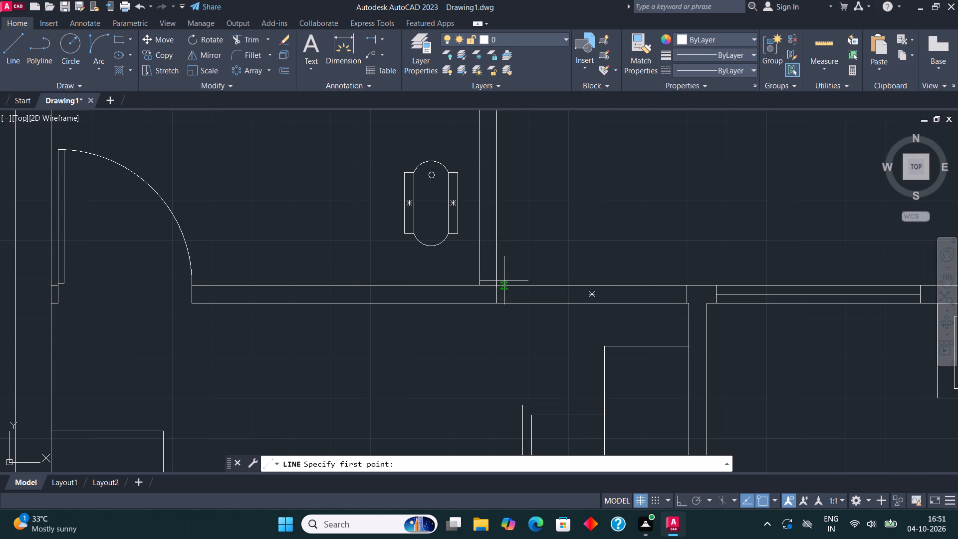
{"action": "left_click", "coordinate": [493, 295]}
{"action": "left_click", "coordinate": [688, 296]}
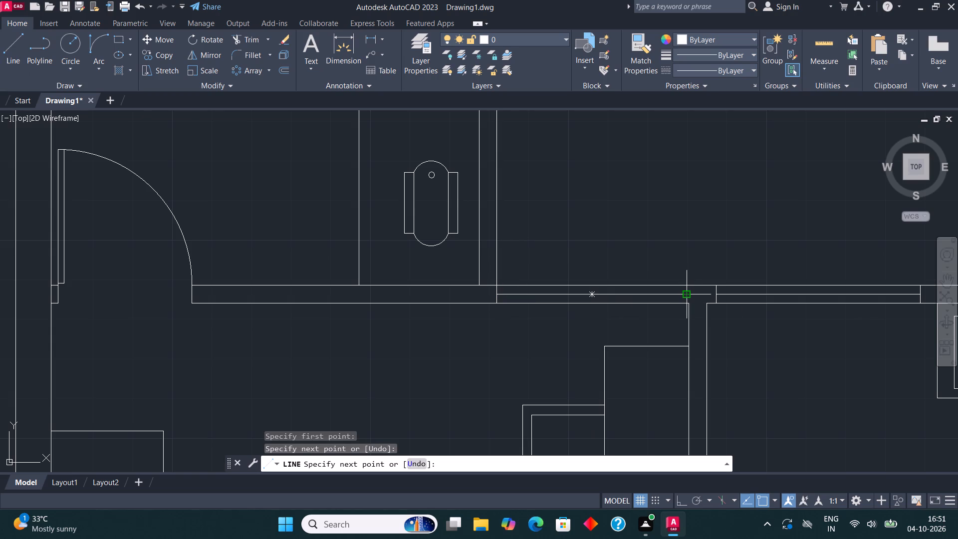
{"action": "key", "text": "Escape"}
Draw a window with a centre line in the top bathroom's vertical wall beside the toilet.
{"action": "middle_click_drag", "start_coordinate": [569, 178], "coordinate": [546, 283]}
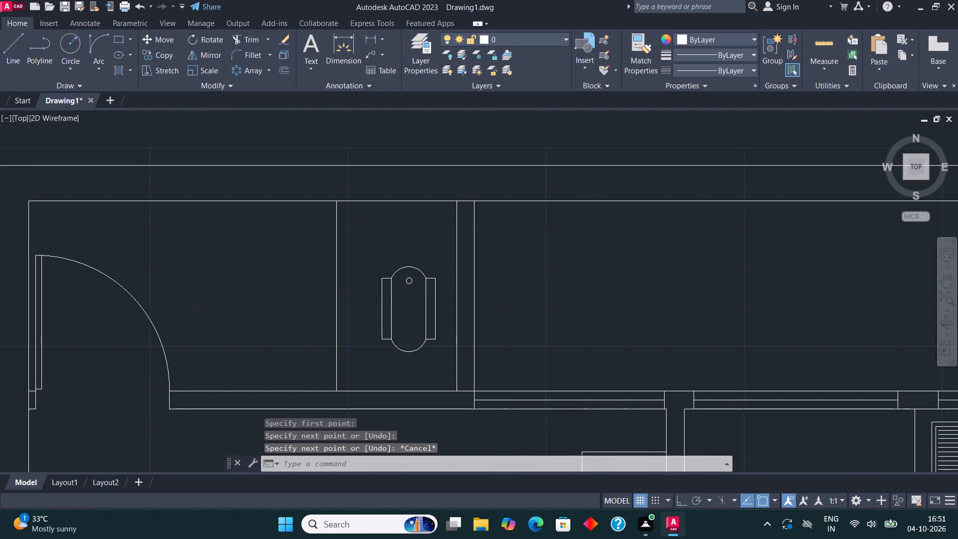
{"action": "left_click", "coordinate": [116, 37]}
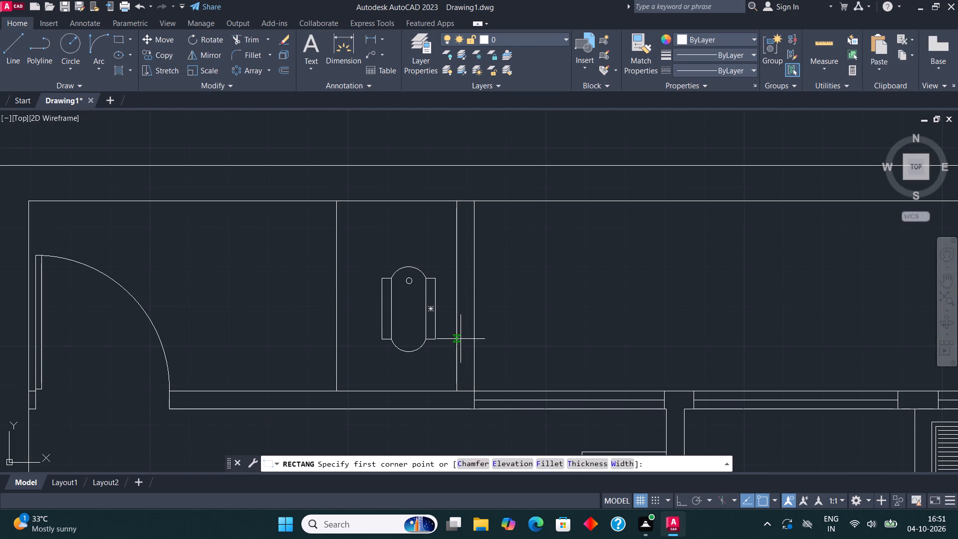
{"action": "left_click", "coordinate": [459, 345]}
{"action": "left_click", "coordinate": [474, 234]}
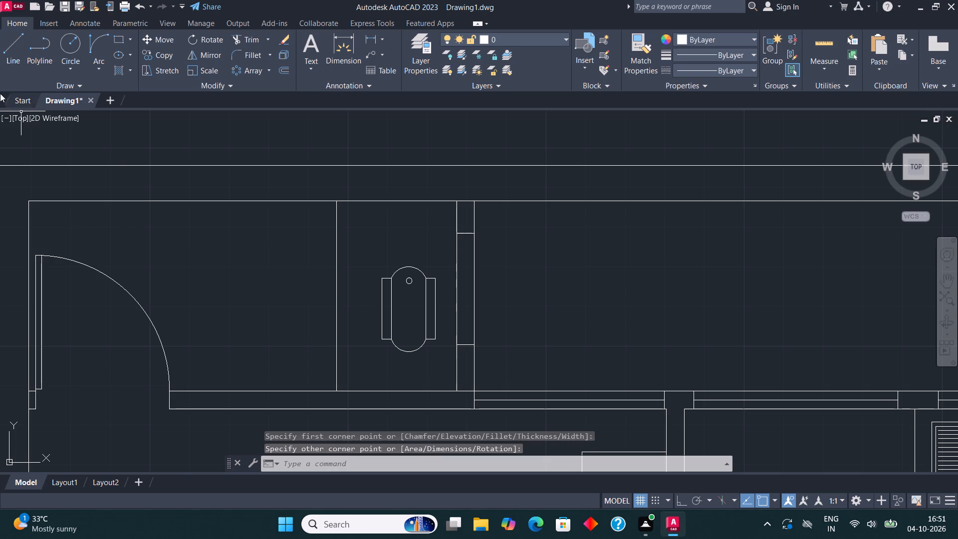
{"action": "left_click", "coordinate": [13, 47]}
{"action": "left_click", "coordinate": [466, 344]}
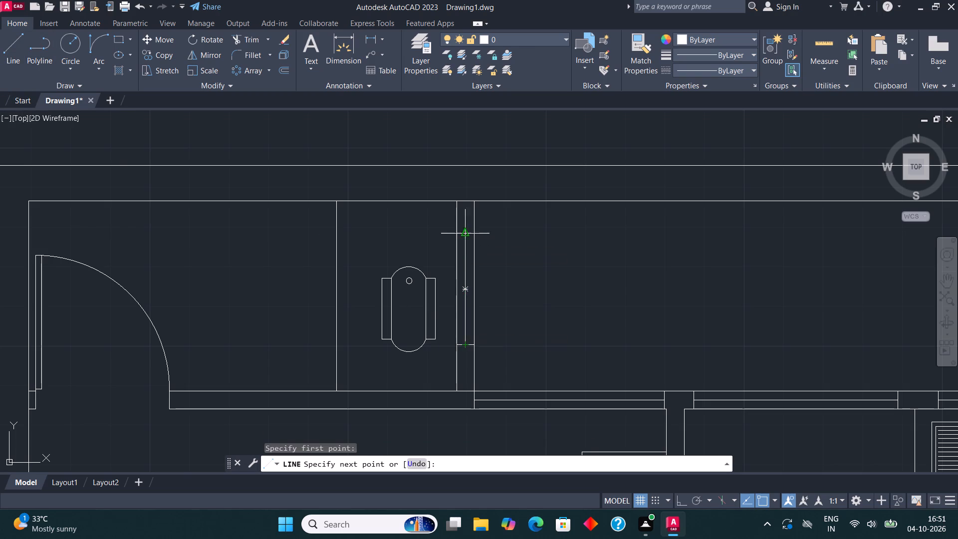
{"action": "left_click", "coordinate": [464, 238]}
{"action": "scroll", "coordinate": [460, 247], "scroll_direction": "down", "scroll_amount": 2}
{"action": "key", "text": "Escape"}
Draw a short rectangle across the thickness of the outer wall beside the parked car.
{"action": "middle_click_drag", "start_coordinate": [632, 289], "coordinate": [639, 288]}
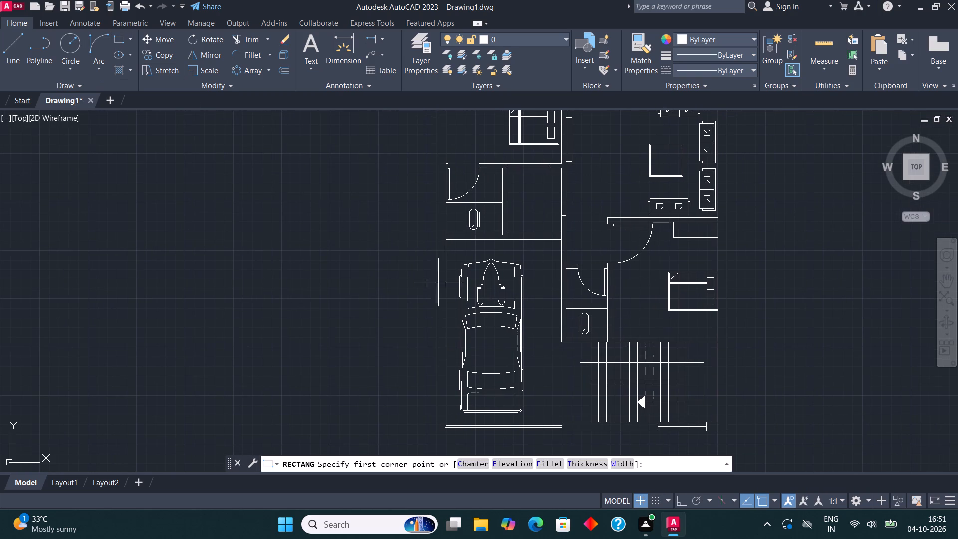
{"action": "scroll", "coordinate": [451, 325], "scroll_direction": "up", "scroll_amount": 1}
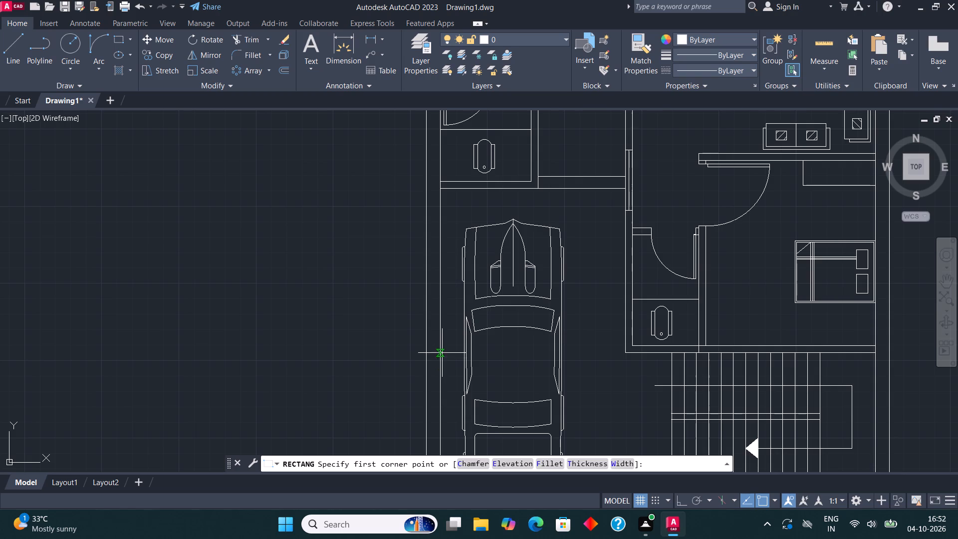
{"action": "left_click", "coordinate": [442, 352]}
{"action": "left_click", "coordinate": [426, 336]}
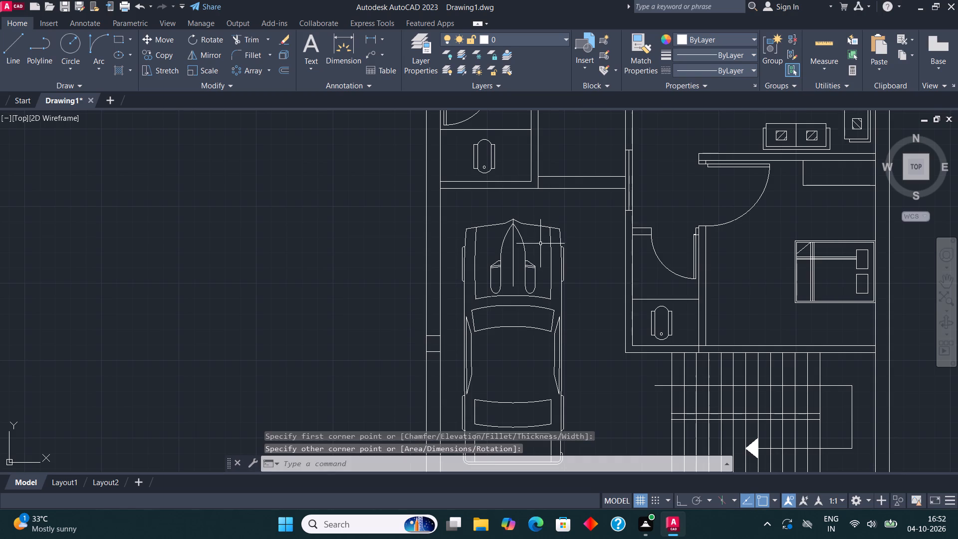
{"action": "scroll", "coordinate": [493, 284], "scroll_direction": "down", "scroll_amount": 1}
{"action": "middle_click_drag", "start_coordinate": [678, 267], "coordinate": [647, 254]}
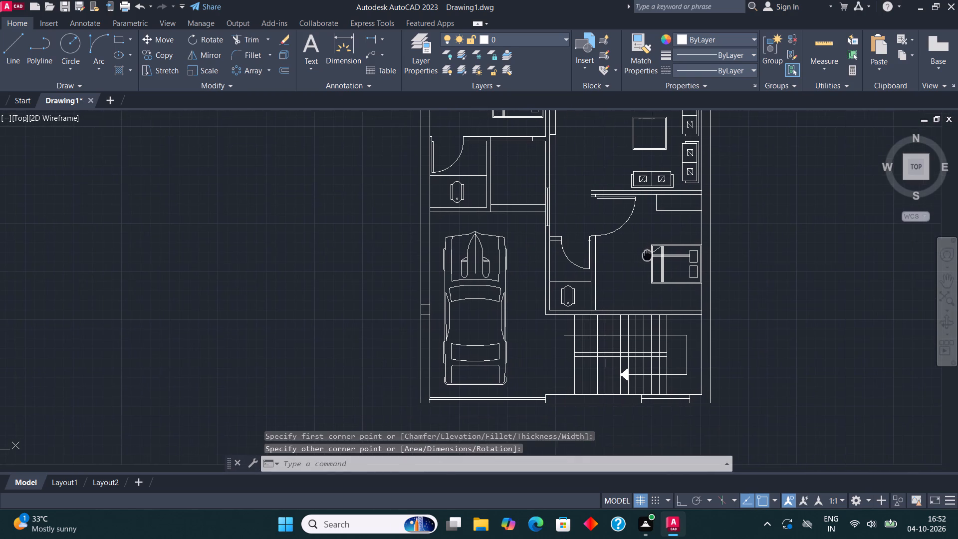
Draw a window with a centre line in the lower wall of the bathroom above the parked car, below its oval fixture.
{"action": "middle_click_drag", "start_coordinate": [647, 254], "coordinate": [645, 257]}
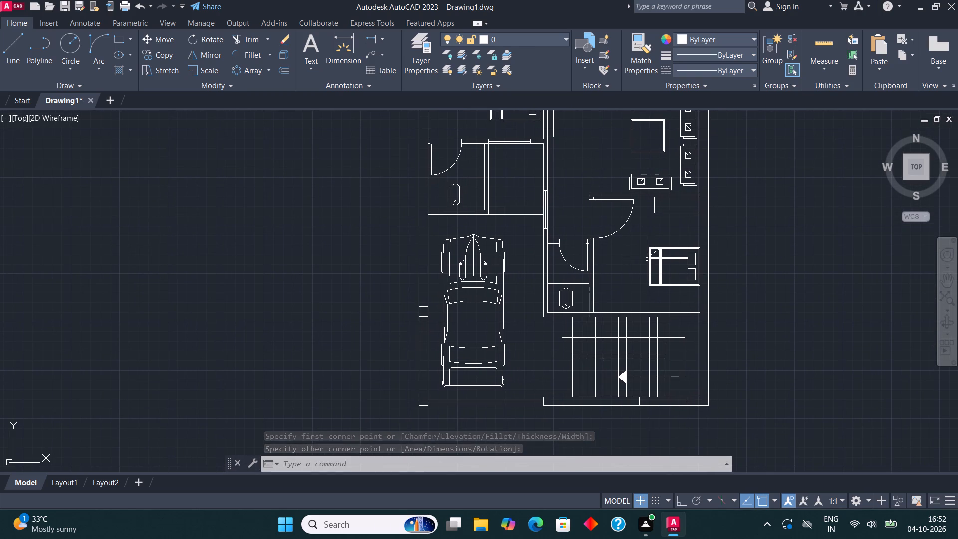
{"action": "middle_click_drag", "start_coordinate": [434, 194], "coordinate": [464, 225]}
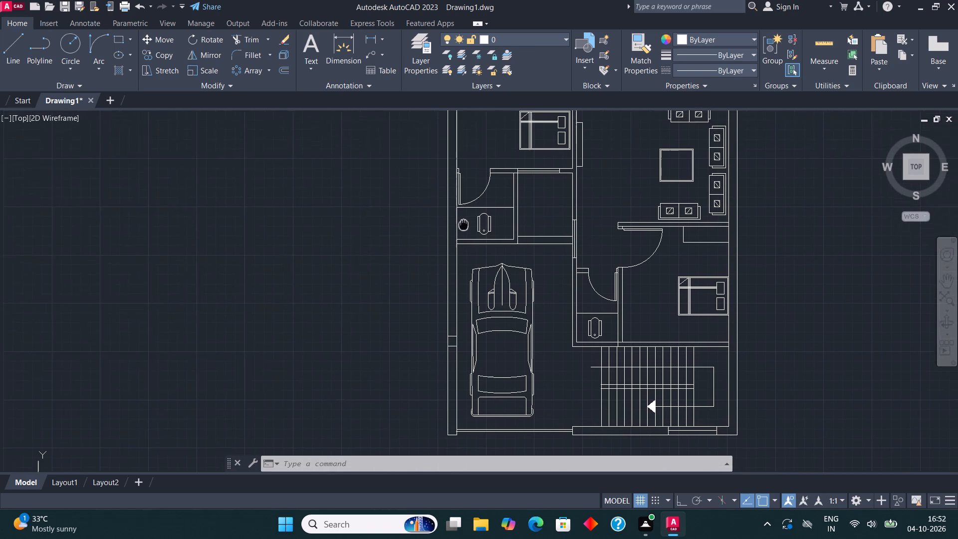
{"action": "middle_click_drag", "start_coordinate": [464, 225], "coordinate": [467, 277]}
{"action": "scroll", "coordinate": [468, 282], "scroll_direction": "up", "scroll_amount": 2}
{"action": "scroll", "coordinate": [516, 317], "scroll_direction": "up", "scroll_amount": 3}
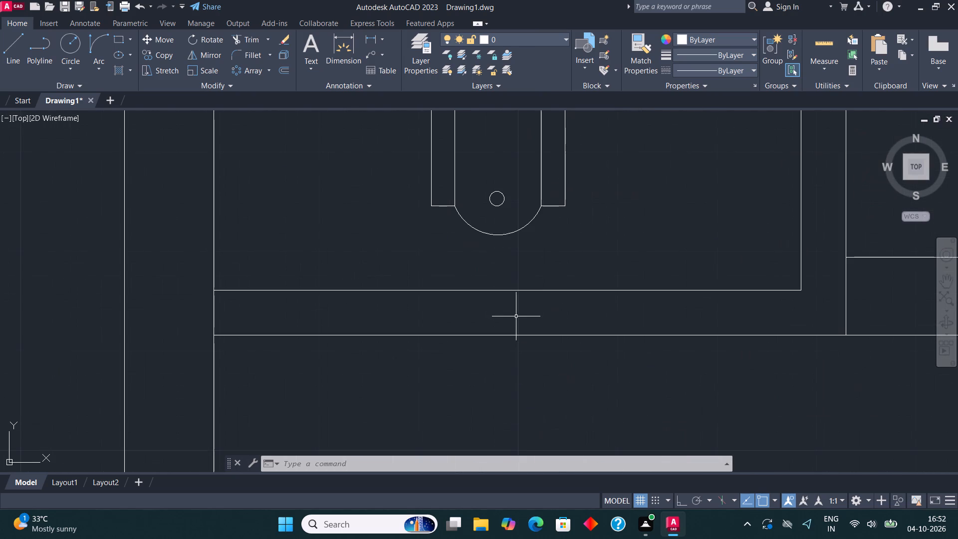
{"action": "left_click", "coordinate": [121, 38]}
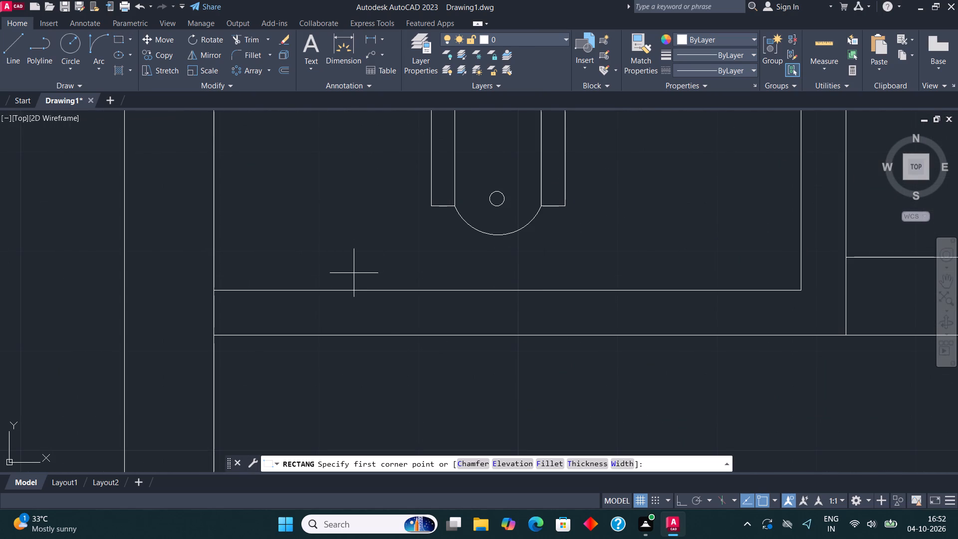
{"action": "left_click", "coordinate": [381, 335]}
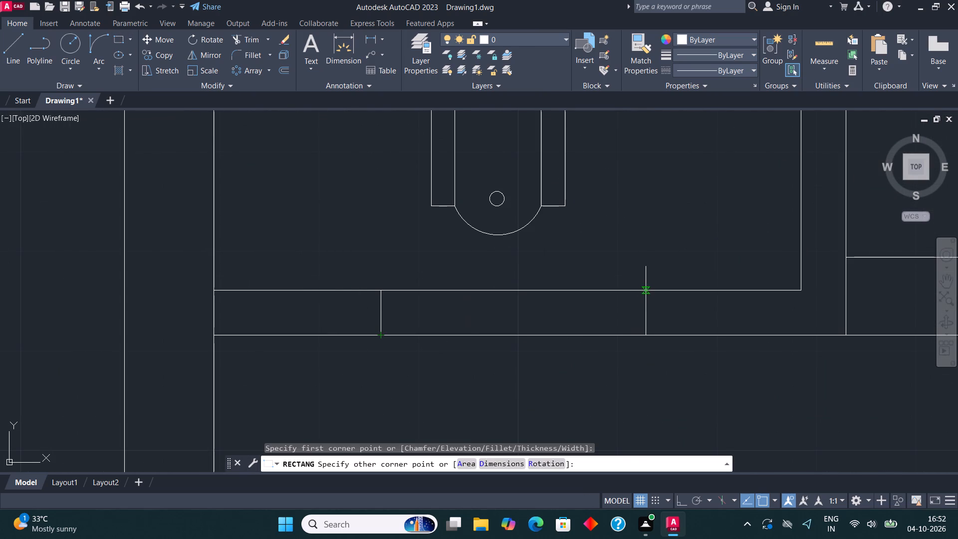
{"action": "left_click", "coordinate": [646, 290]}
{"action": "left_click", "coordinate": [12, 40]}
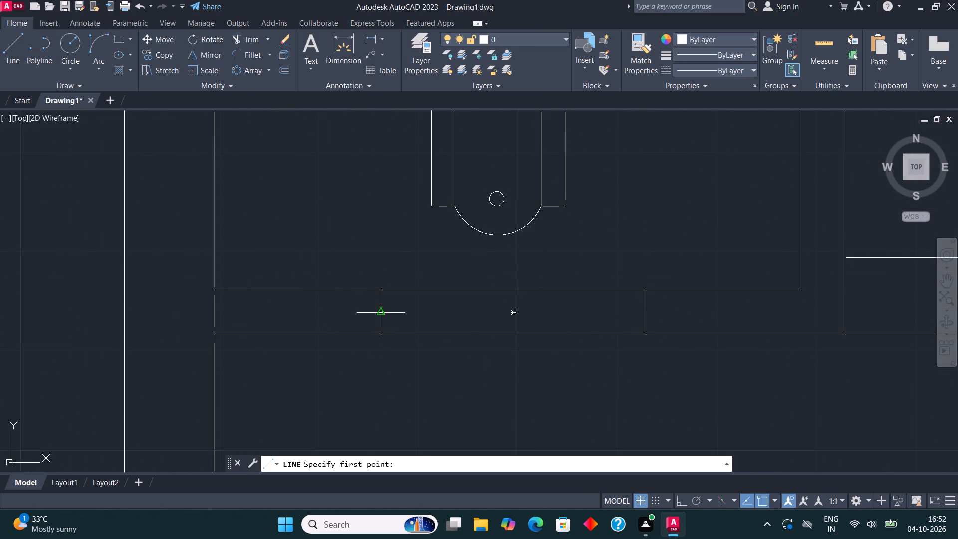
{"action": "left_click", "coordinate": [381, 310]}
{"action": "left_click", "coordinate": [649, 315]}
{"action": "scroll", "coordinate": [517, 324], "scroll_direction": "down", "scroll_amount": 3}
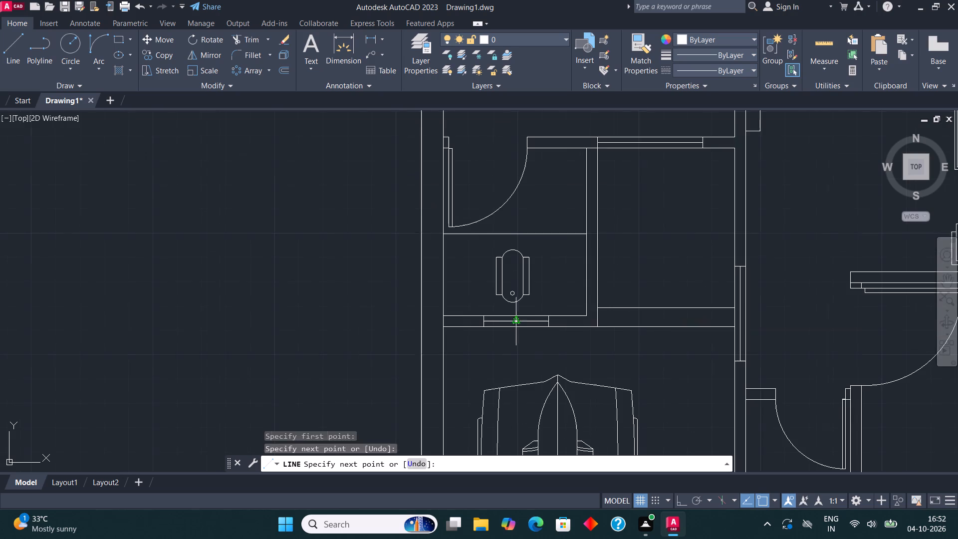
{"action": "key", "text": "Escape"}
Copy the tank toilet from beside the spare door symbols into the top bathroom, with its tank against the upper wall.
{"action": "middle_click_drag", "start_coordinate": [599, 299], "coordinate": [575, 290]}
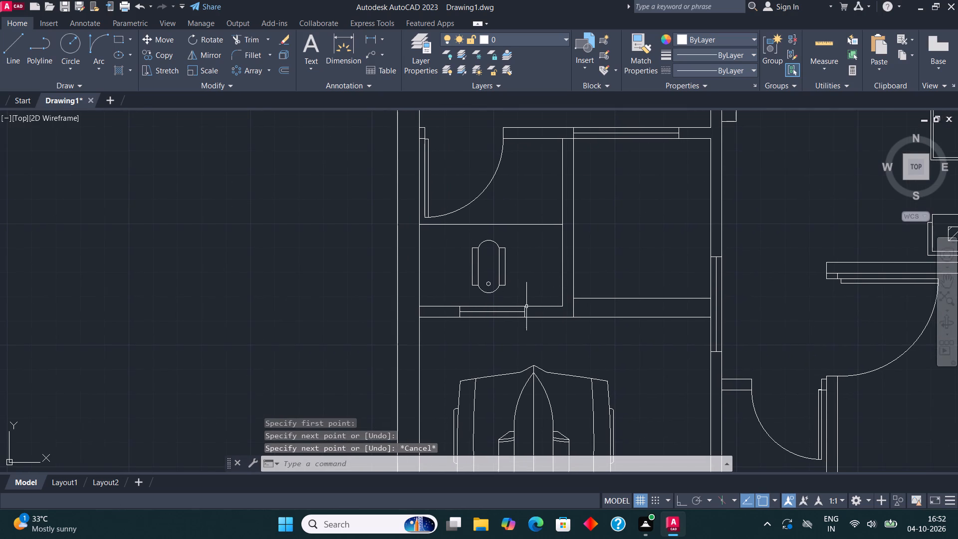
{"action": "scroll", "coordinate": [521, 329], "scroll_direction": "down", "scroll_amount": 1}
{"action": "middle_click_drag", "start_coordinate": [665, 308], "coordinate": [589, 319]}
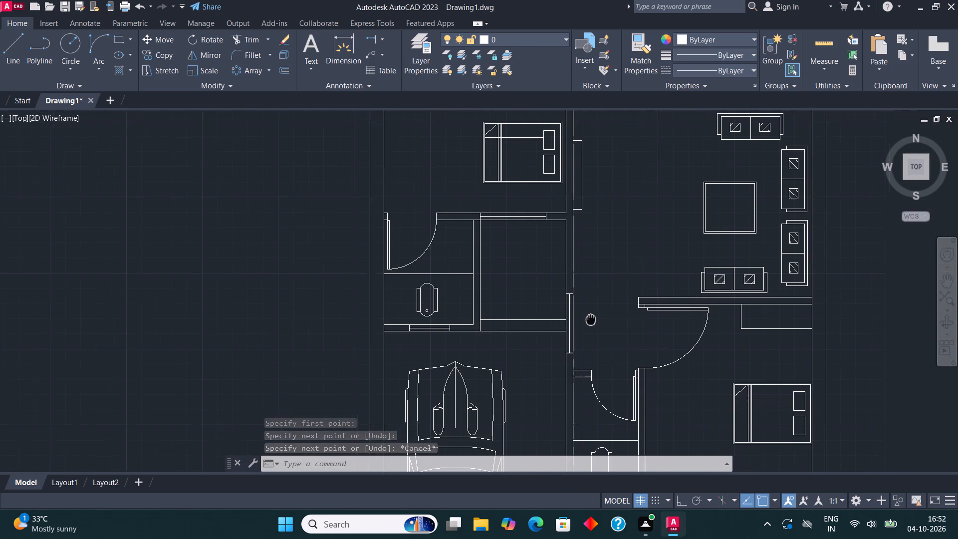
{"action": "middle_click_drag", "start_coordinate": [589, 319], "coordinate": [562, 341]}
{"action": "scroll", "coordinate": [529, 346], "scroll_direction": "down", "scroll_amount": 1}
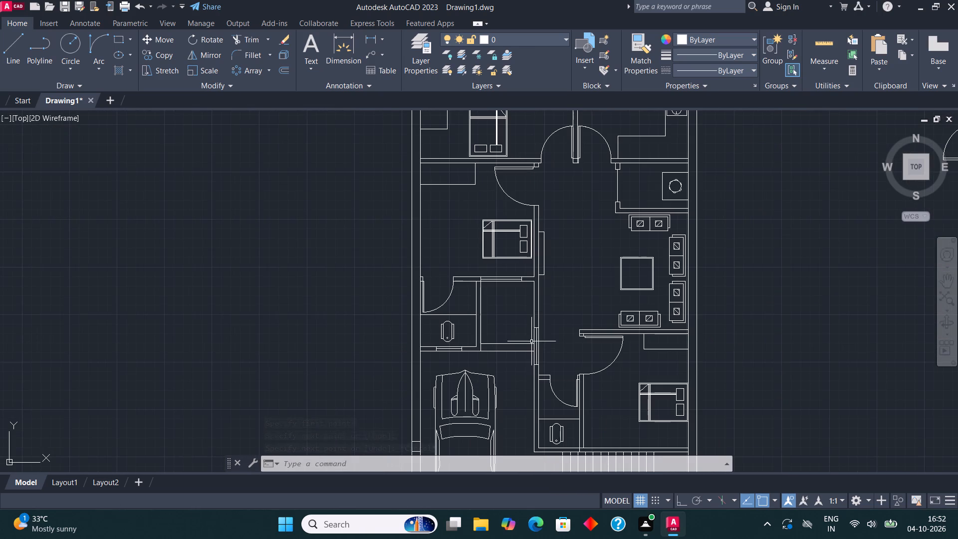
{"action": "middle_click_drag", "start_coordinate": [564, 287], "coordinate": [550, 403]}
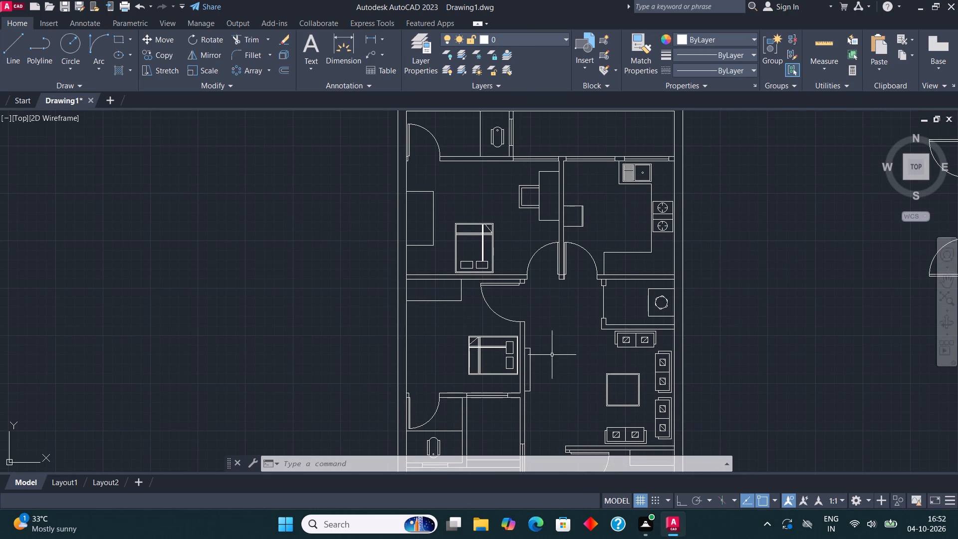
{"action": "middle_click_drag", "start_coordinate": [559, 336], "coordinate": [554, 364]}
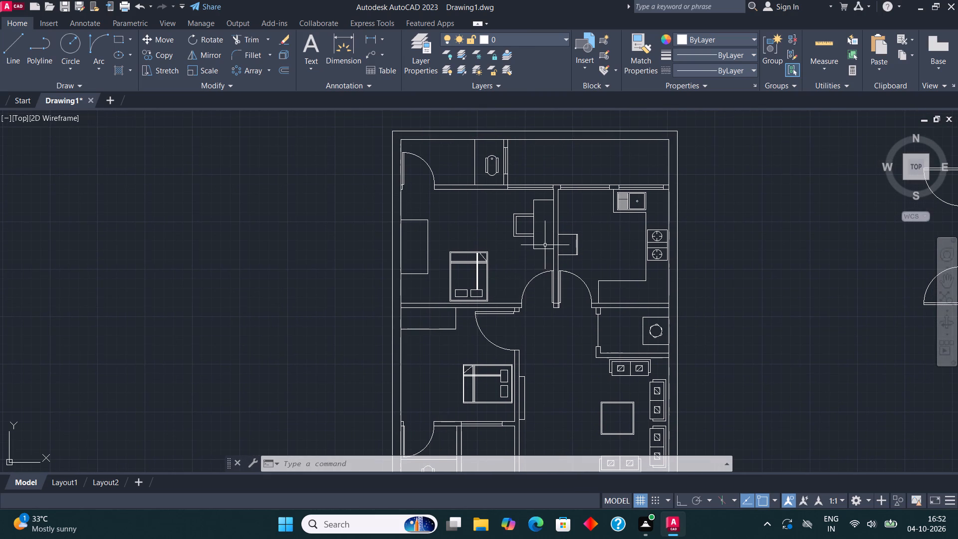
{"action": "scroll", "coordinate": [547, 247], "scroll_direction": "down", "scroll_amount": 1}
{"action": "middle_click_drag", "start_coordinate": [624, 284], "coordinate": [621, 228]}
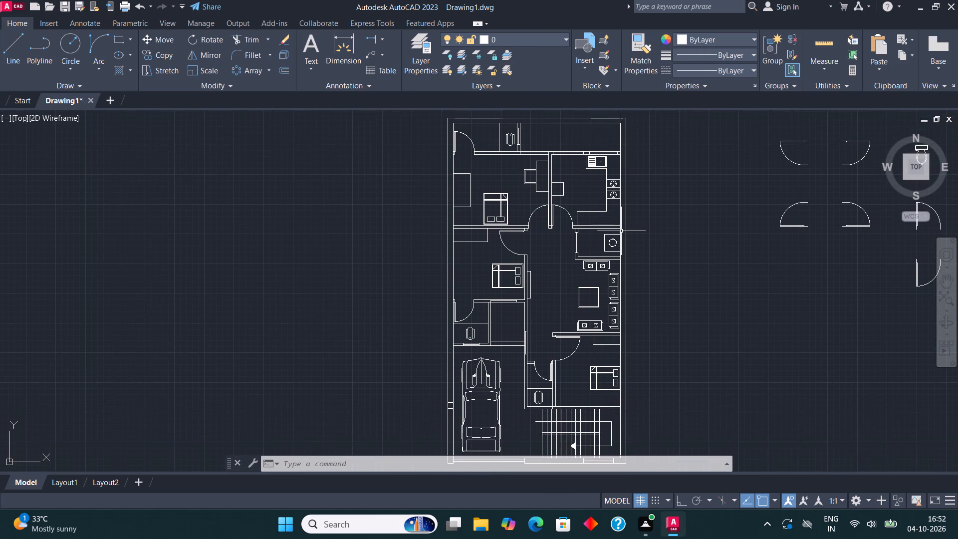
{"action": "middle_click_drag", "start_coordinate": [646, 278], "coordinate": [497, 348]}
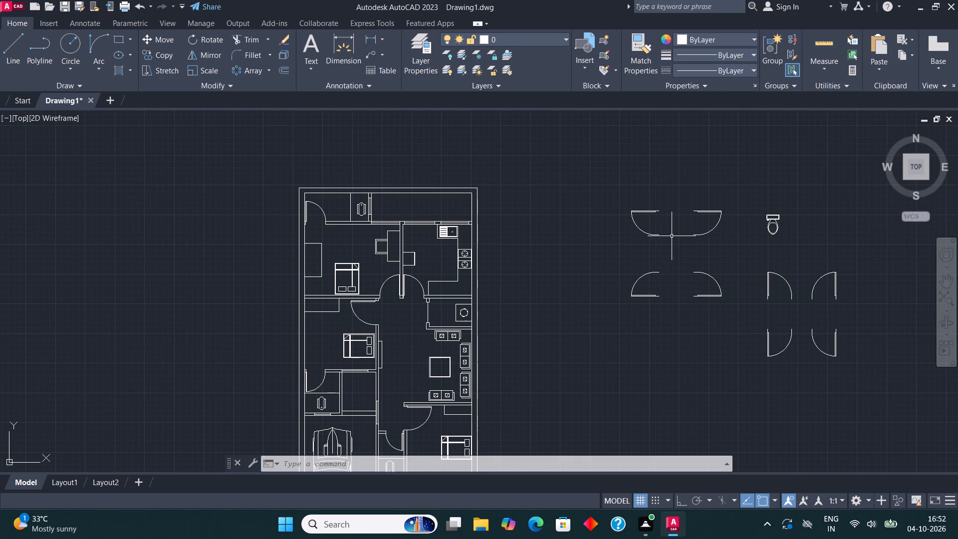
{"action": "scroll", "coordinate": [720, 214], "scroll_direction": "up", "scroll_amount": 1}
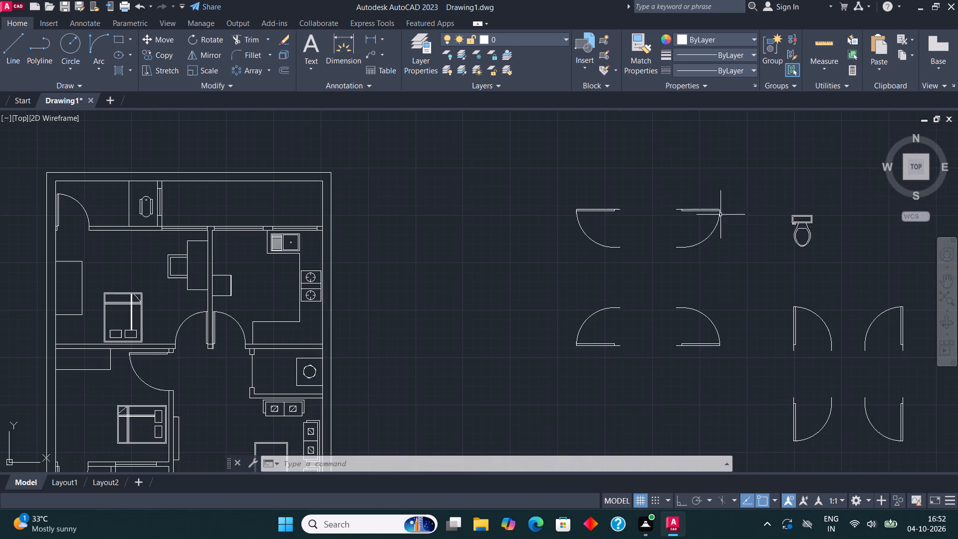
{"action": "left_click", "coordinate": [801, 217]}
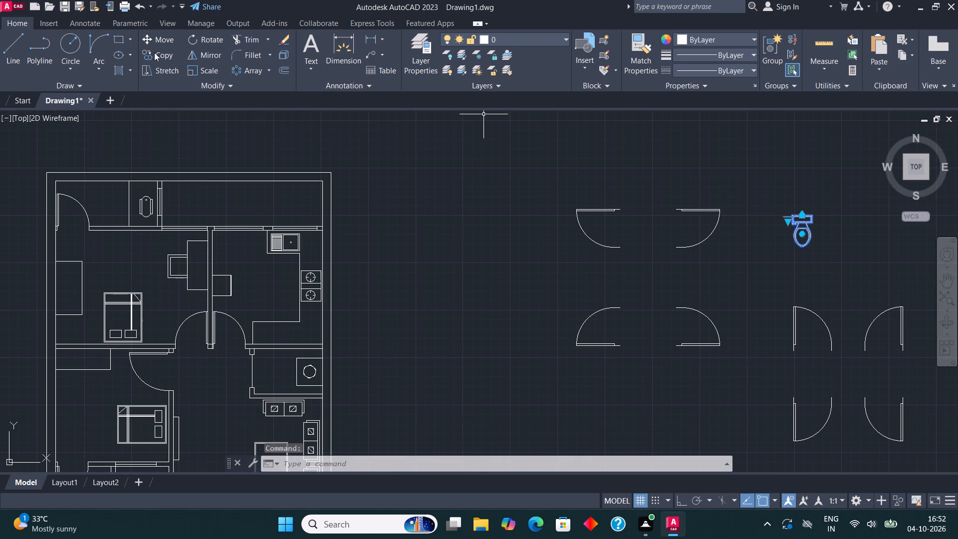
{"action": "left_click", "coordinate": [154, 52]}
{"action": "left_click", "coordinate": [789, 212]}
{"action": "scroll", "coordinate": [790, 211], "scroll_direction": "down", "scroll_amount": 3}
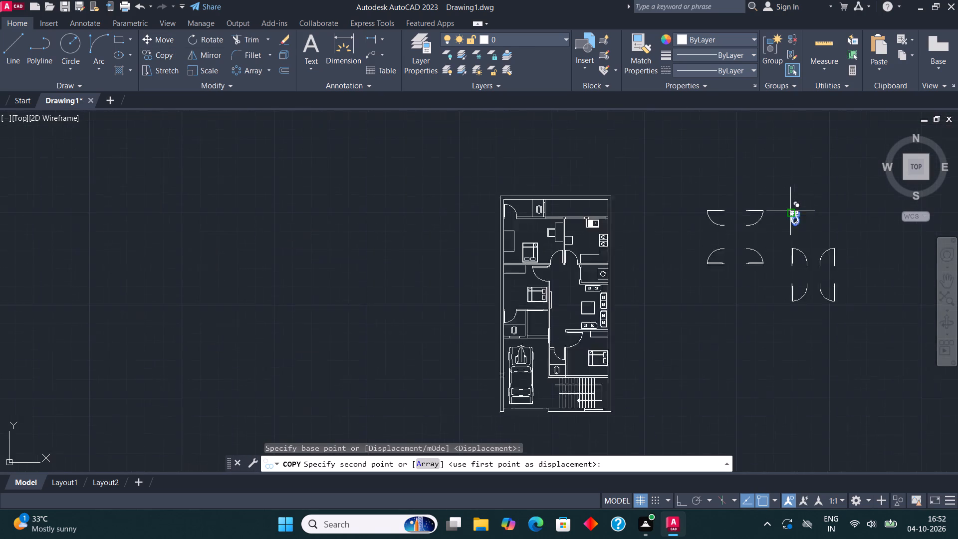
{"action": "scroll", "coordinate": [632, 208], "scroll_direction": "up", "scroll_amount": 4}
{"action": "middle_click_drag", "start_coordinate": [613, 225], "coordinate": [621, 252]}
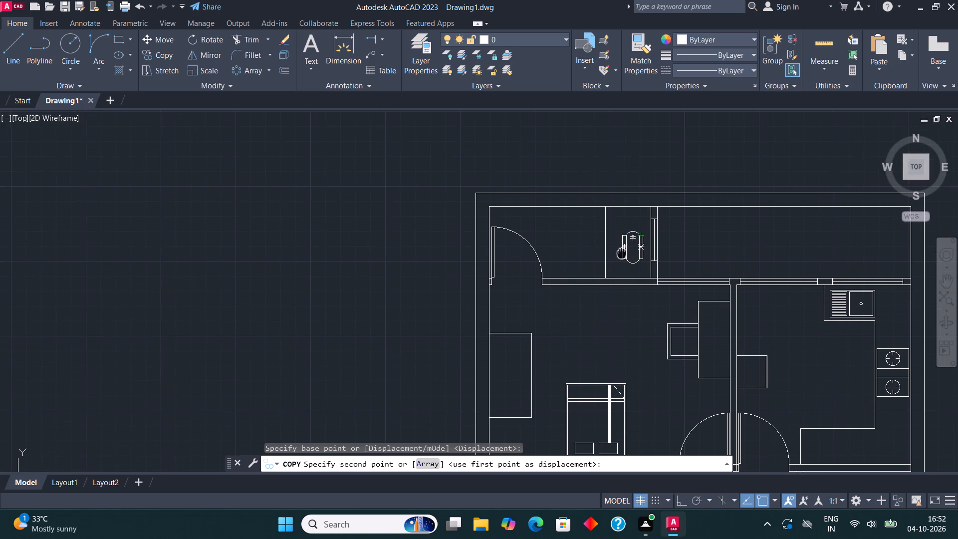
{"action": "scroll", "coordinate": [535, 202], "scroll_direction": "up", "scroll_amount": 2}
{"action": "left_click", "coordinate": [577, 212]}
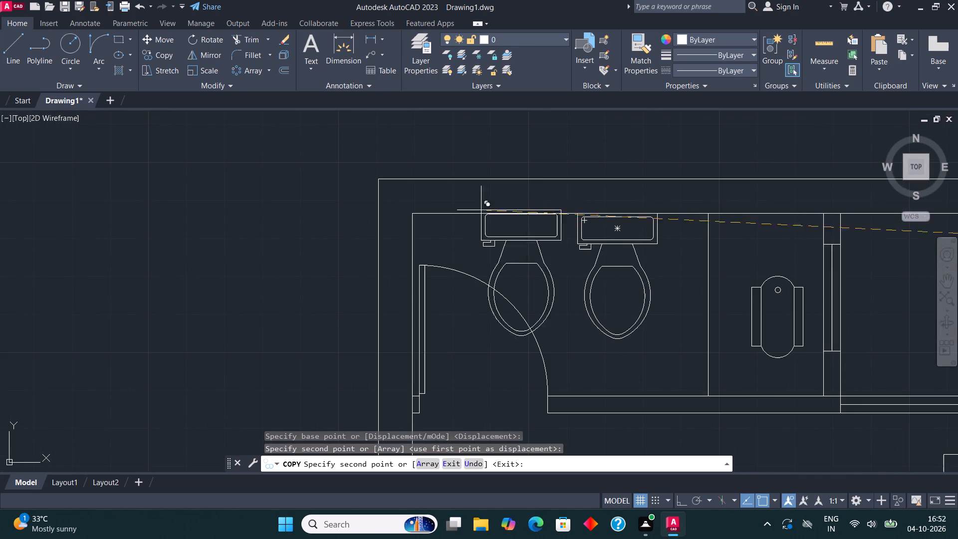
Place another copy of the tank toilet in the bathroom above the car, against its upper wall beside the door swing.
{"action": "scroll", "coordinate": [466, 205], "scroll_direction": "down", "scroll_amount": 2}
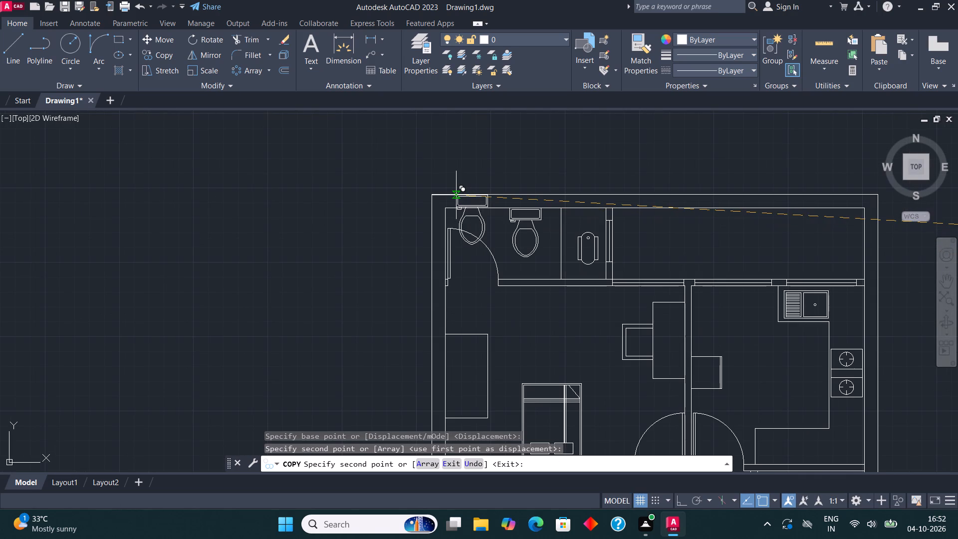
{"action": "scroll", "coordinate": [477, 166], "scroll_direction": "down", "scroll_amount": 3}
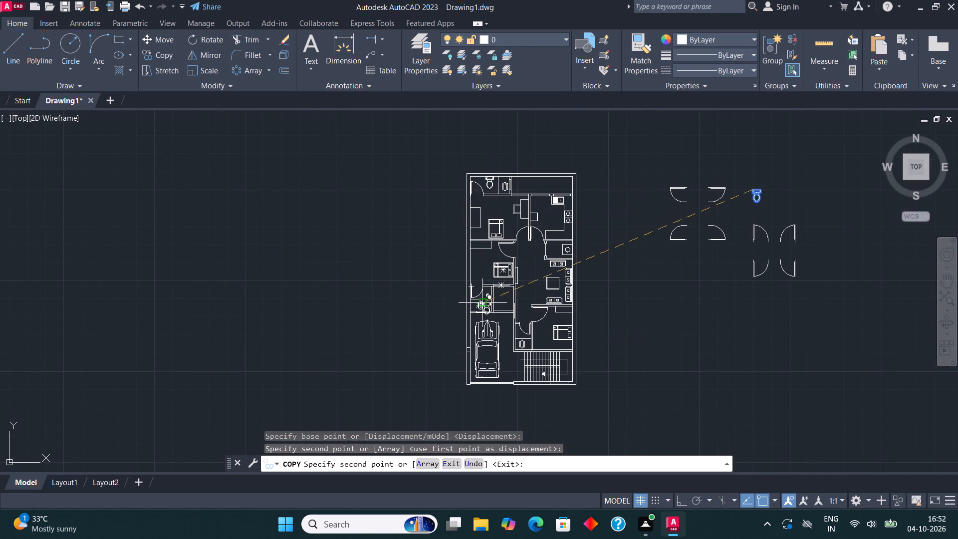
{"action": "scroll", "coordinate": [484, 302], "scroll_direction": "up", "scroll_amount": 4}
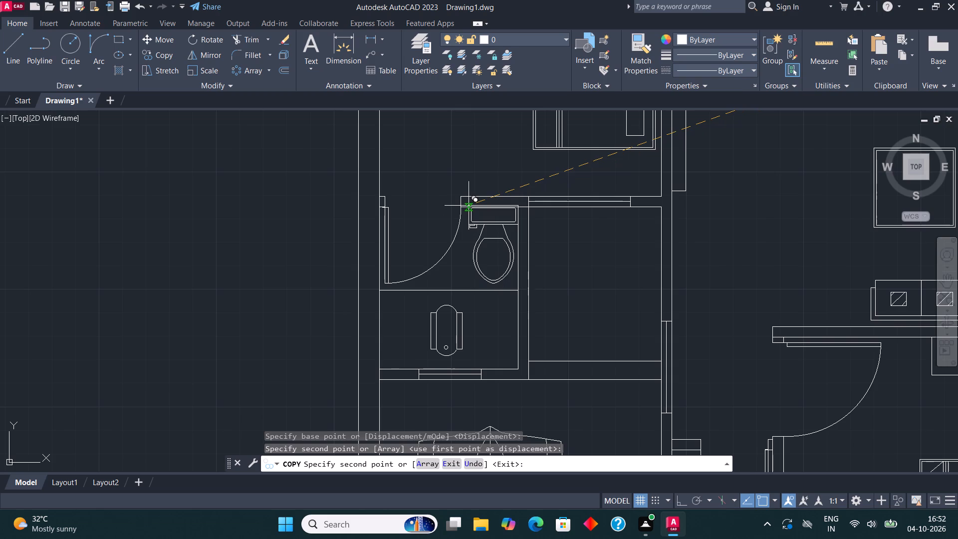
{"action": "scroll", "coordinate": [464, 208], "scroll_direction": "up", "scroll_amount": 3}
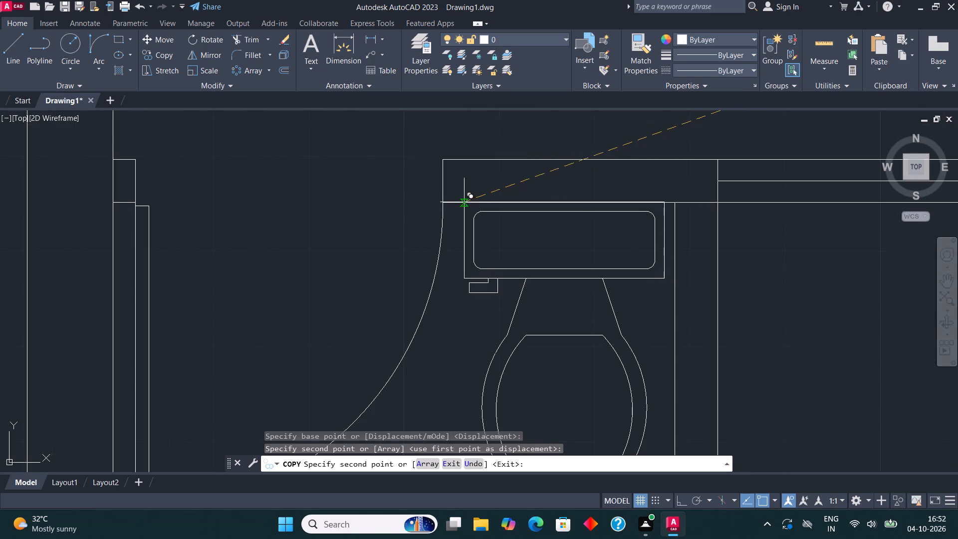
{"action": "left_click", "coordinate": [464, 202]}
Place a third copy of the tank toilet in the empty space beside the bathroom above the car.
{"action": "scroll", "coordinate": [449, 198], "scroll_direction": "down", "scroll_amount": 3}
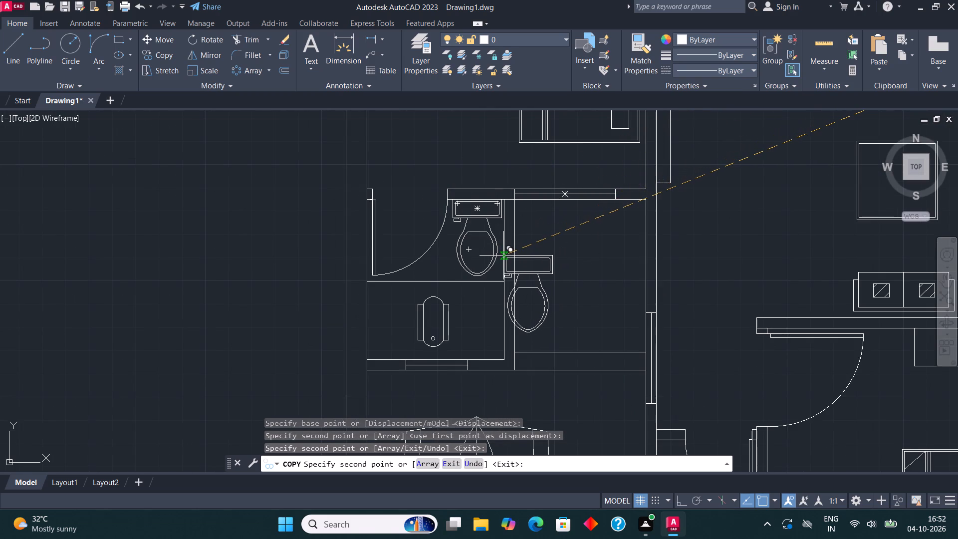
{"action": "scroll", "coordinate": [511, 240], "scroll_direction": "down", "scroll_amount": 3}
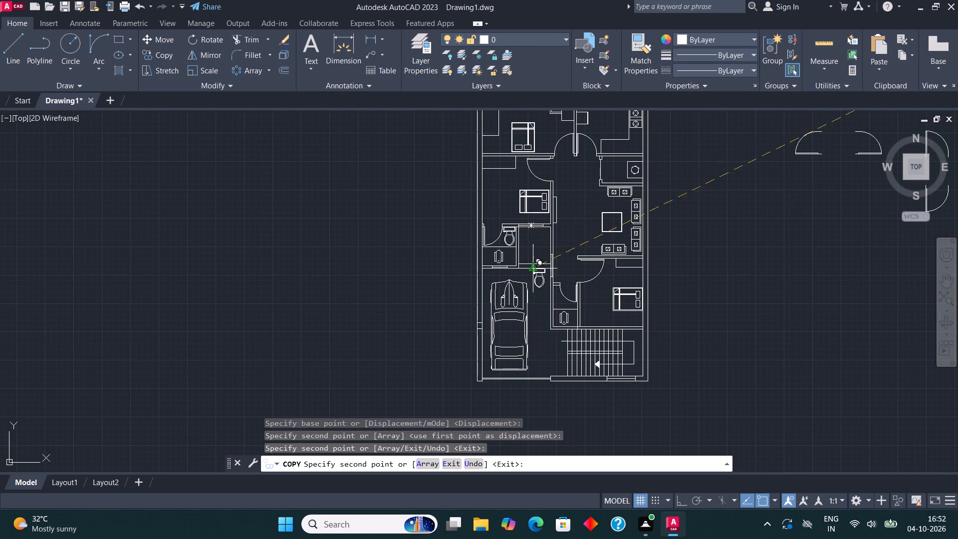
{"action": "scroll", "coordinate": [538, 278], "scroll_direction": "up", "scroll_amount": 3}
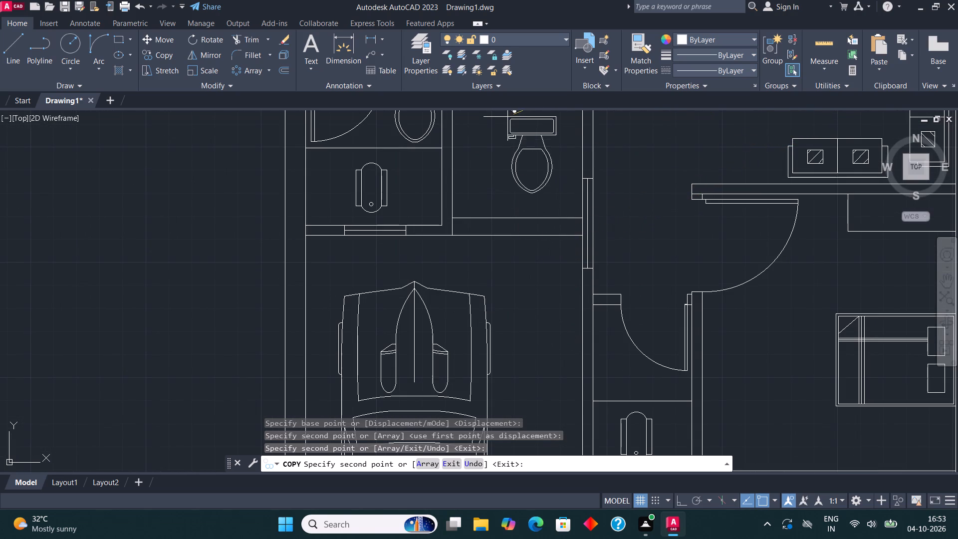
{"action": "left_click", "coordinate": [507, 127]}
{"action": "middle_click_drag", "start_coordinate": [529, 160], "coordinate": [530, 201]}
{"action": "key", "text": "Escape"}
Rotate the third toilet copy 90 degrees counter-clockwise so that its tank faces left.
{"action": "left_click_drag", "start_coordinate": [536, 203], "coordinate": [533, 196]}
{"action": "left_click", "coordinate": [519, 173]}
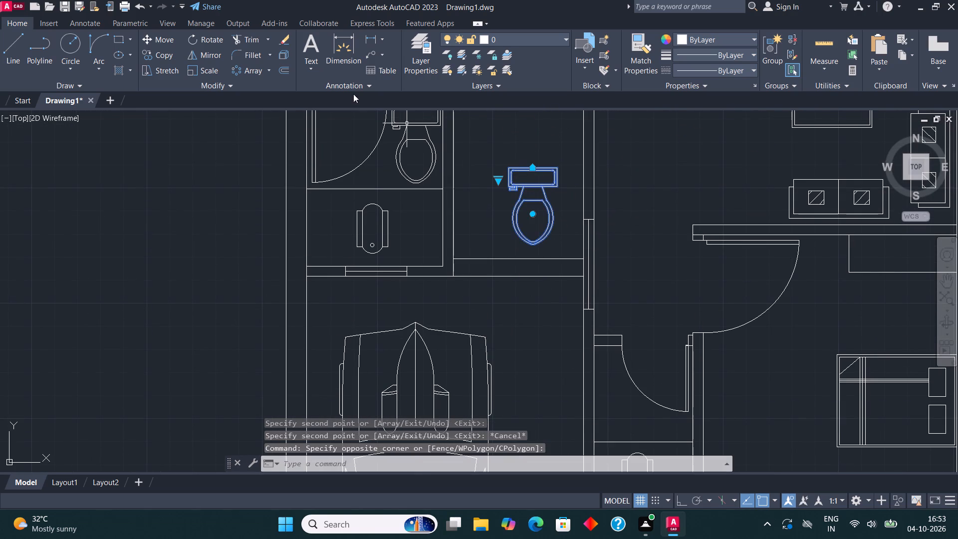
{"action": "left_click", "coordinate": [210, 32]}
{"action": "left_click", "coordinate": [516, 203]}
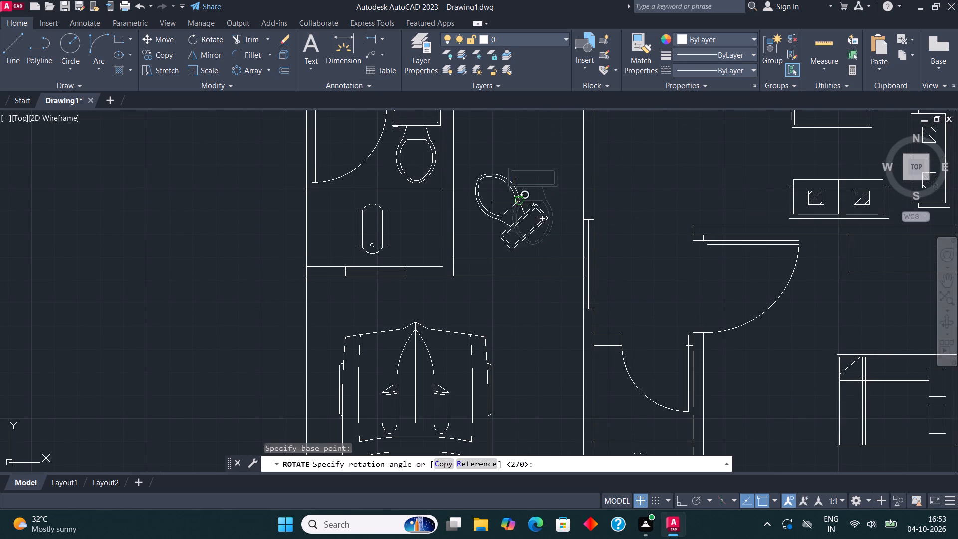
{"action": "key", "text": "F8"}
{"action": "left_click", "coordinate": [520, 148]}
Move the rotated toilet into the bathroom beside the stairs, with its tank against the left wall just above the partition line.
{"action": "left_click_drag", "start_coordinate": [515, 216], "coordinate": [510, 209]}
{"action": "left_click", "coordinate": [493, 181]}
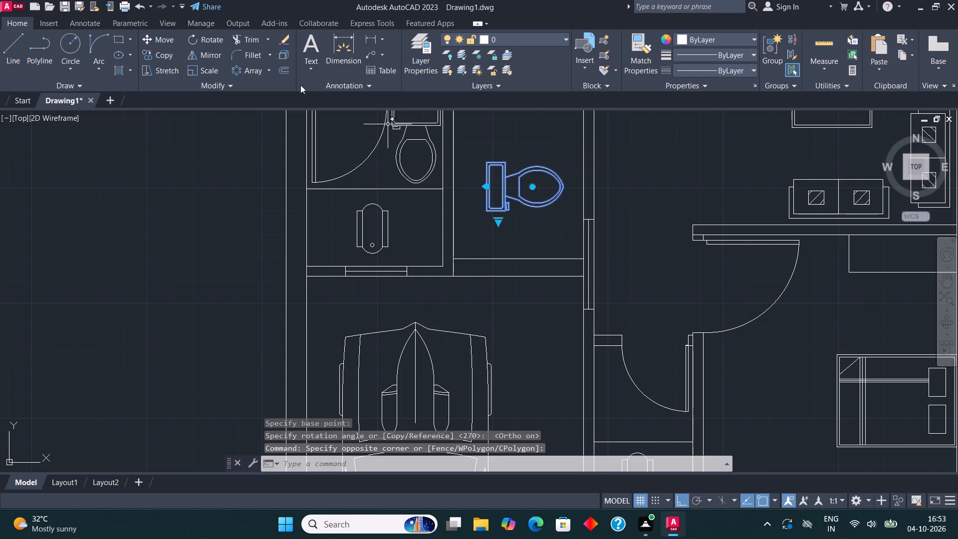
{"action": "left_click", "coordinate": [161, 43]}
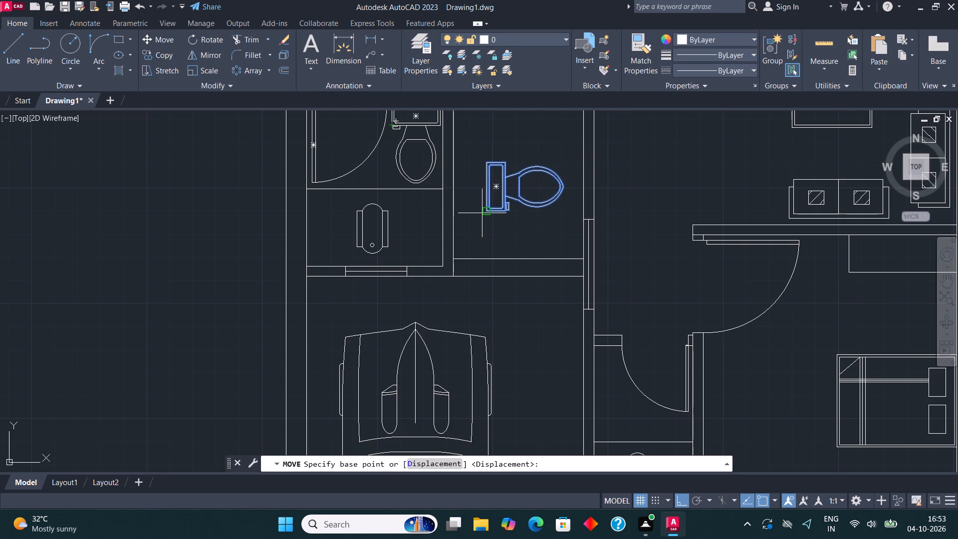
{"action": "left_click", "coordinate": [482, 213]}
{"action": "scroll", "coordinate": [527, 199], "scroll_direction": "down", "scroll_amount": 2}
{"action": "scroll", "coordinate": [568, 287], "scroll_direction": "up", "scroll_amount": 2}
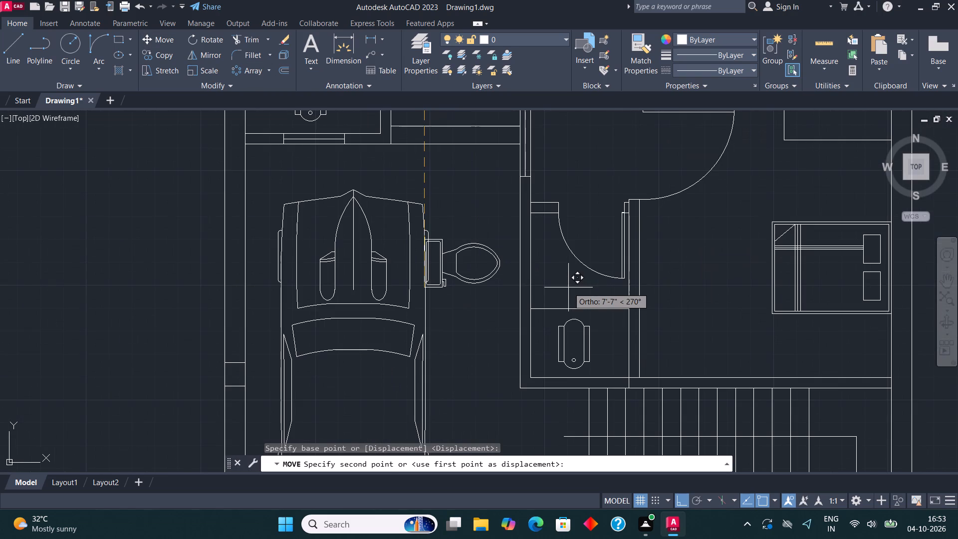
{"action": "key", "text": "F8"}
{"action": "scroll", "coordinate": [546, 313], "scroll_direction": "up", "scroll_amount": 2}
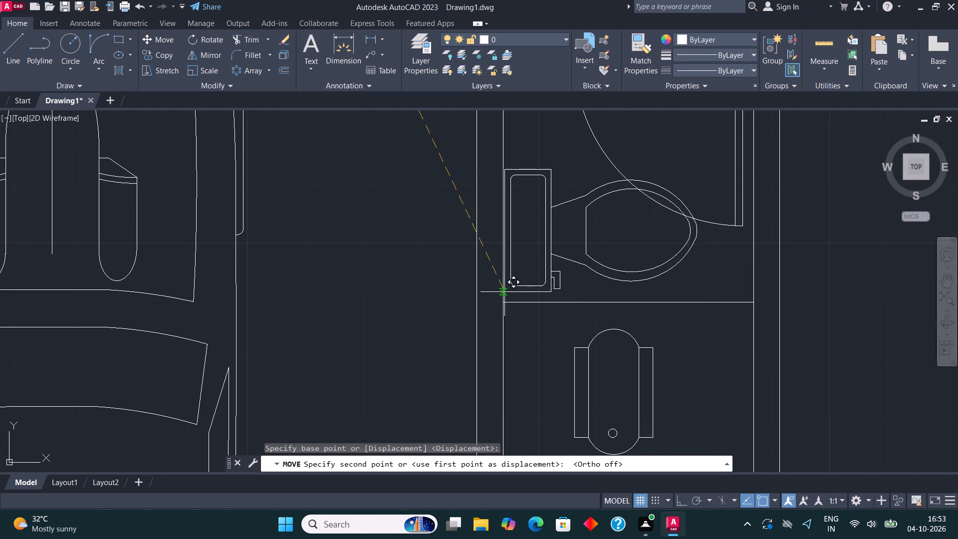
{"action": "left_click", "coordinate": [503, 292]}
Shift the partition line in the bathroom beside the stairs slightly down, closer to the squat pan.
{"action": "scroll", "coordinate": [505, 303], "scroll_direction": "down", "scroll_amount": 1}
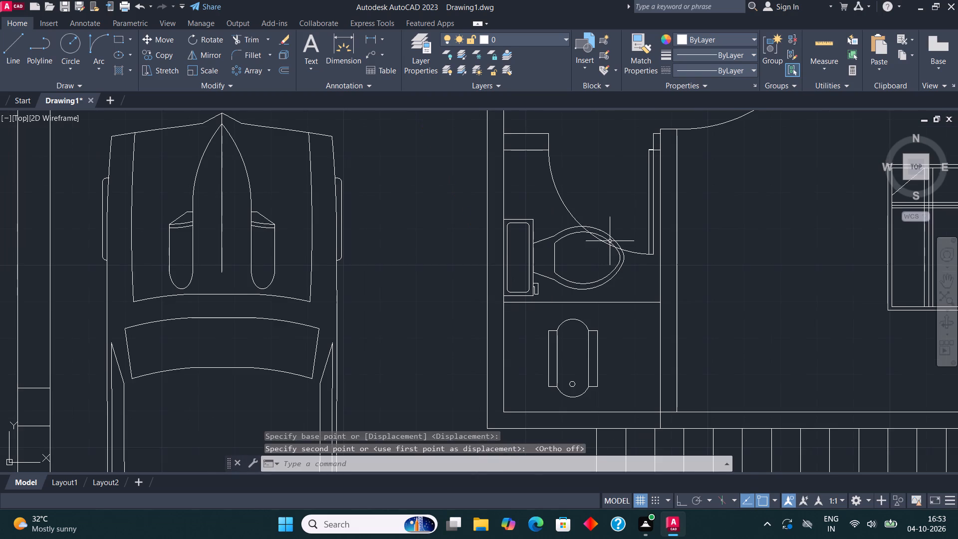
{"action": "middle_click", "coordinate": [618, 250]}
{"action": "left_click", "coordinate": [601, 305]}
{"action": "scroll", "coordinate": [579, 331], "scroll_direction": "up", "scroll_amount": 1}
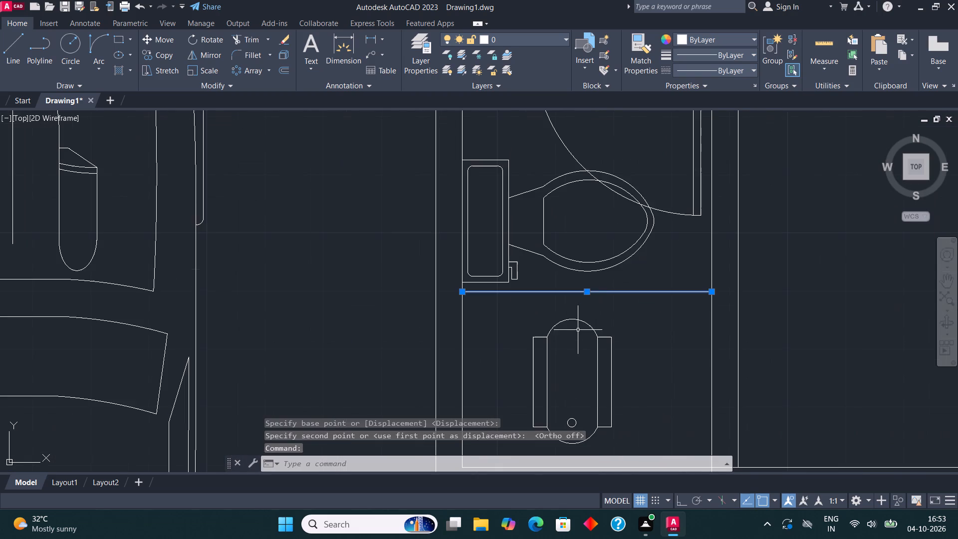
{"action": "scroll", "coordinate": [586, 297], "scroll_direction": "up", "scroll_amount": 2}
{"action": "left_click", "coordinate": [583, 285]}
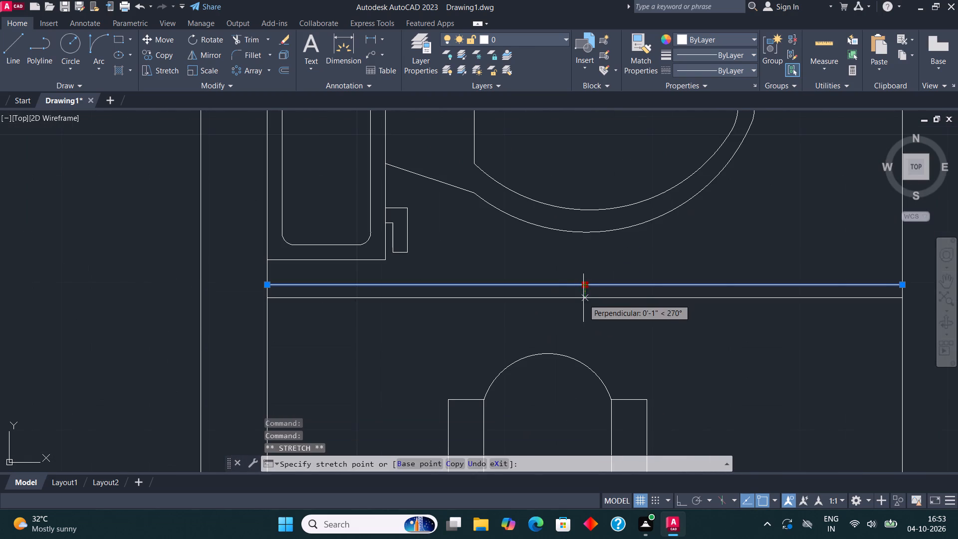
{"action": "left_click", "coordinate": [582, 334]}
{"action": "scroll", "coordinate": [582, 334], "scroll_direction": "down", "scroll_amount": 2}
{"action": "middle_click_drag", "start_coordinate": [582, 307], "coordinate": [585, 319]}
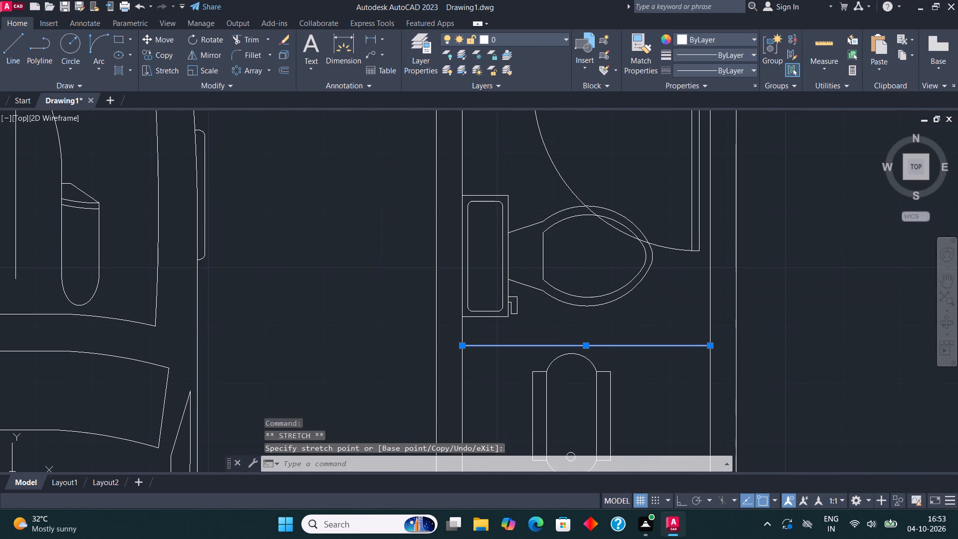
{"action": "key", "text": "Escape"}
Move the tank toilet in the bathroom beside the stairs straight down, so its tank sits just above the partition line.
{"action": "left_click_drag", "start_coordinate": [586, 319], "coordinate": [582, 309]}
{"action": "left_click", "coordinate": [575, 297]}
{"action": "left_click", "coordinate": [169, 41]}
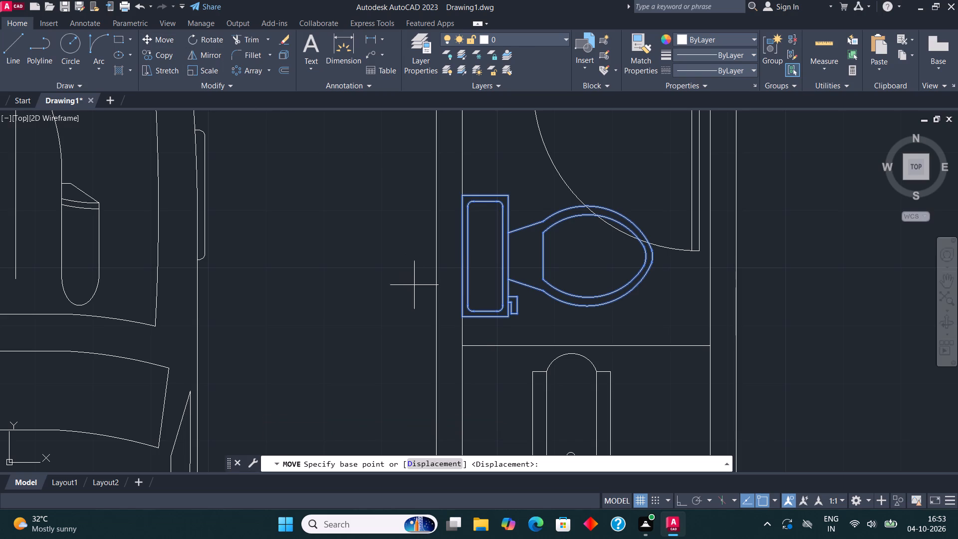
{"action": "scroll", "coordinate": [449, 331], "scroll_direction": "up", "scroll_amount": 3}
{"action": "left_click", "coordinate": [496, 277]}
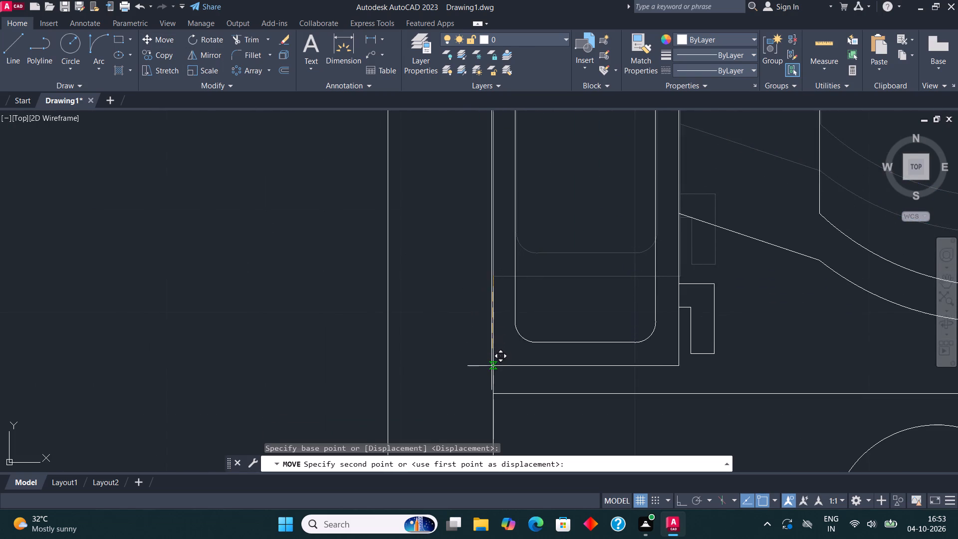
{"action": "left_click", "coordinate": [492, 379]}
{"action": "scroll", "coordinate": [418, 408], "scroll_direction": "down", "scroll_amount": 3}
{"action": "middle_click_drag", "start_coordinate": [536, 353], "coordinate": [516, 309]}
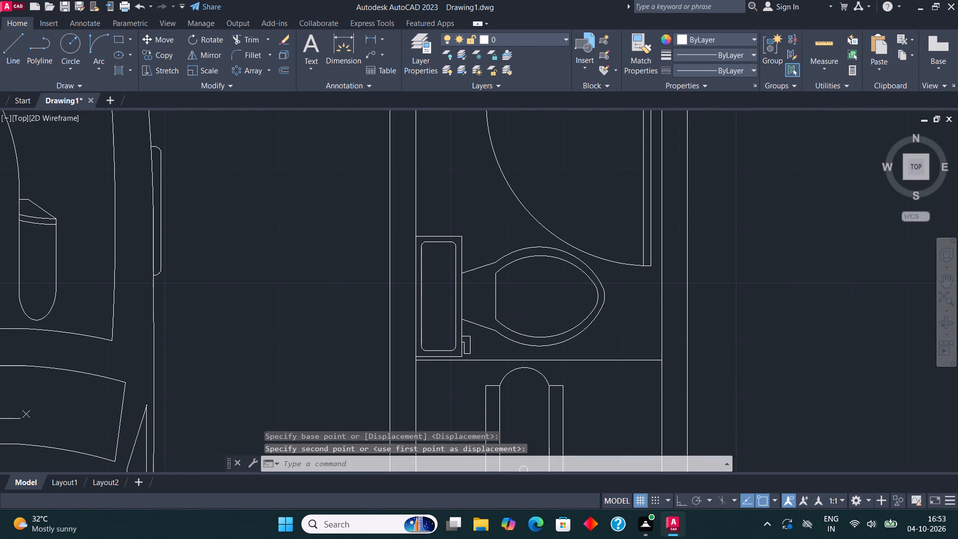
Review the floor plan from the staircase area up to the uppermost bathroom and kitchen.
{"action": "scroll", "coordinate": [479, 327], "scroll_direction": "down", "scroll_amount": 1}
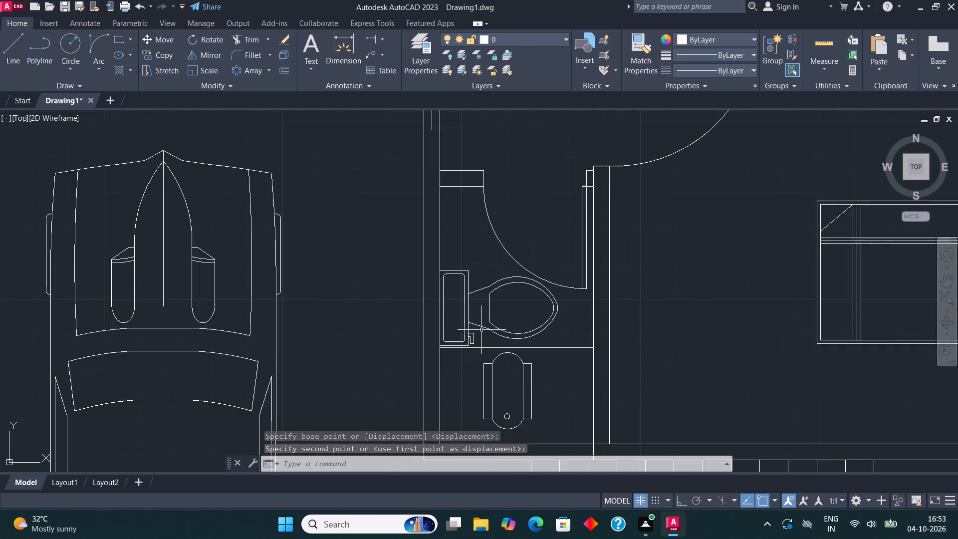
{"action": "scroll", "coordinate": [481, 330], "scroll_direction": "down", "scroll_amount": 1}
{"action": "middle_click_drag", "start_coordinate": [533, 327], "coordinate": [555, 257]}
{"action": "scroll", "coordinate": [559, 236], "scroll_direction": "down", "scroll_amount": 1}
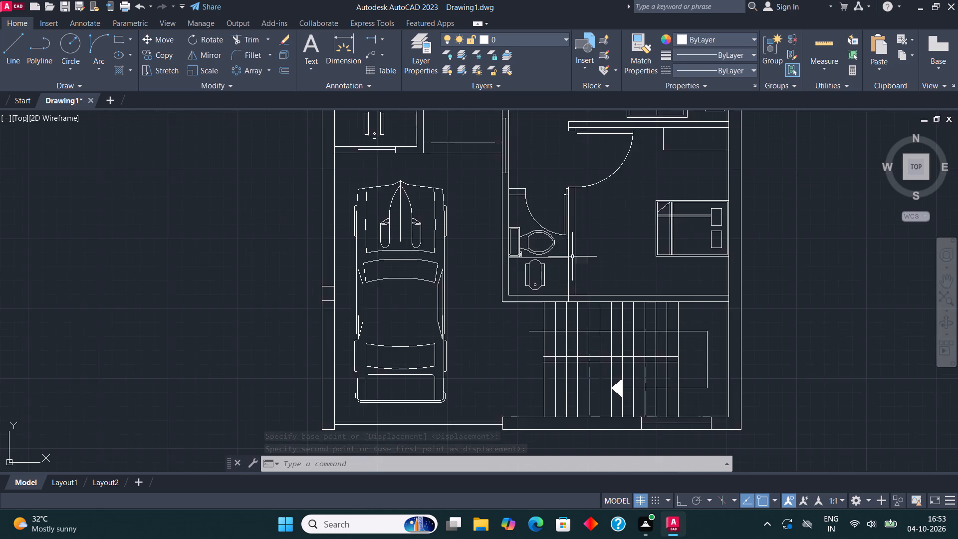
{"action": "scroll", "coordinate": [573, 258], "scroll_direction": "down", "scroll_amount": 1}
{"action": "middle_click_drag", "start_coordinate": [594, 282], "coordinate": [590, 273]}
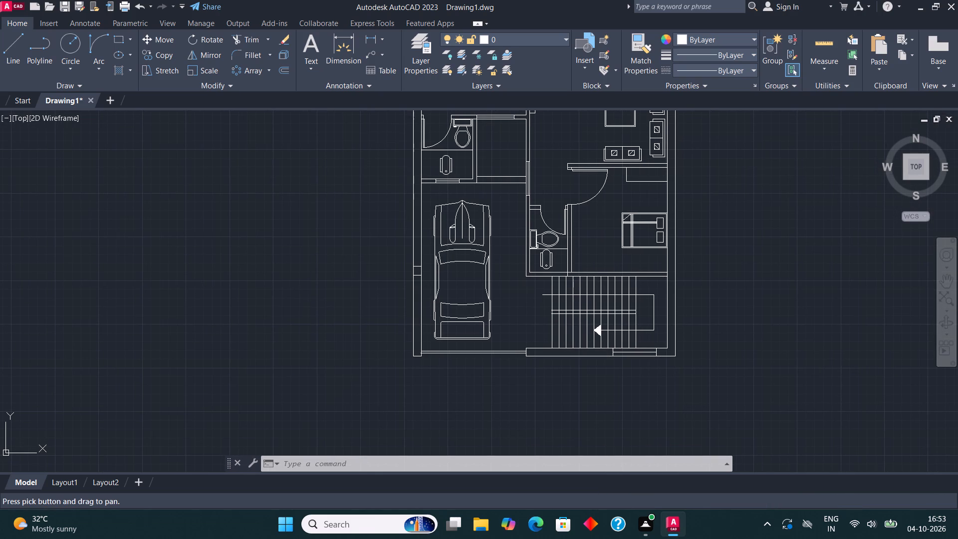
{"action": "middle_click_drag", "start_coordinate": [594, 277], "coordinate": [578, 472]}
{"action": "middle_click_drag", "start_coordinate": [614, 404], "coordinate": [620, 463]}
{"action": "middle_click_drag", "start_coordinate": [604, 208], "coordinate": [603, 344]}
{"action": "scroll", "coordinate": [488, 220], "scroll_direction": "up", "scroll_amount": 1}
{"action": "middle_click_drag", "start_coordinate": [495, 242], "coordinate": [514, 238]}
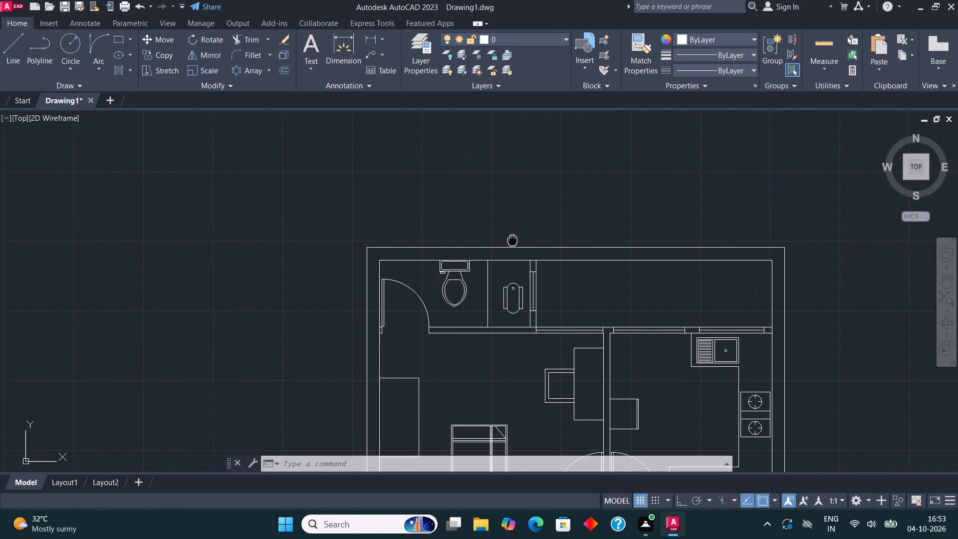
{"action": "middle_click_drag", "start_coordinate": [514, 238], "coordinate": [515, 237]}
{"action": "scroll", "coordinate": [456, 317], "scroll_direction": "up", "scroll_amount": 1}
Create a layer named BED with index colour 52.
{"action": "left_click", "coordinate": [419, 39]}
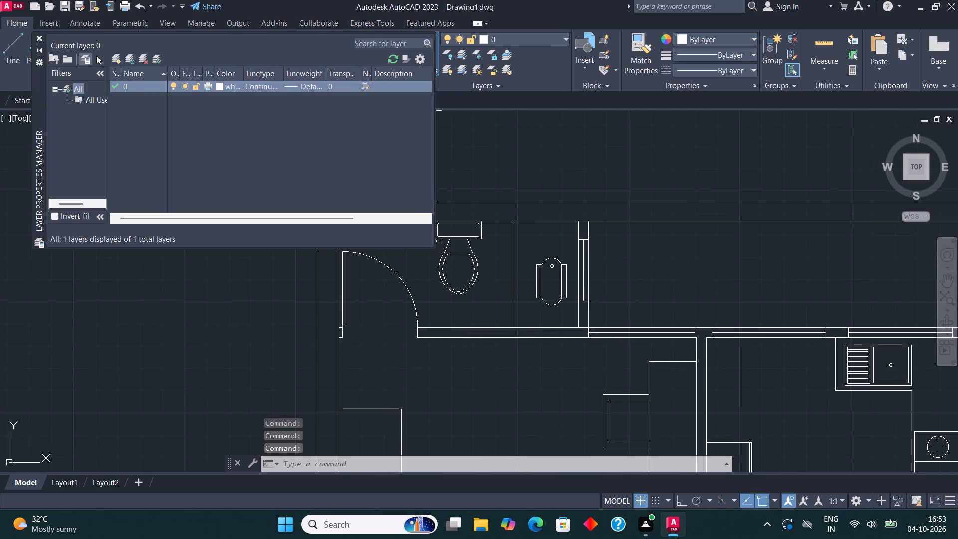
{"action": "left_click", "coordinate": [115, 56]}
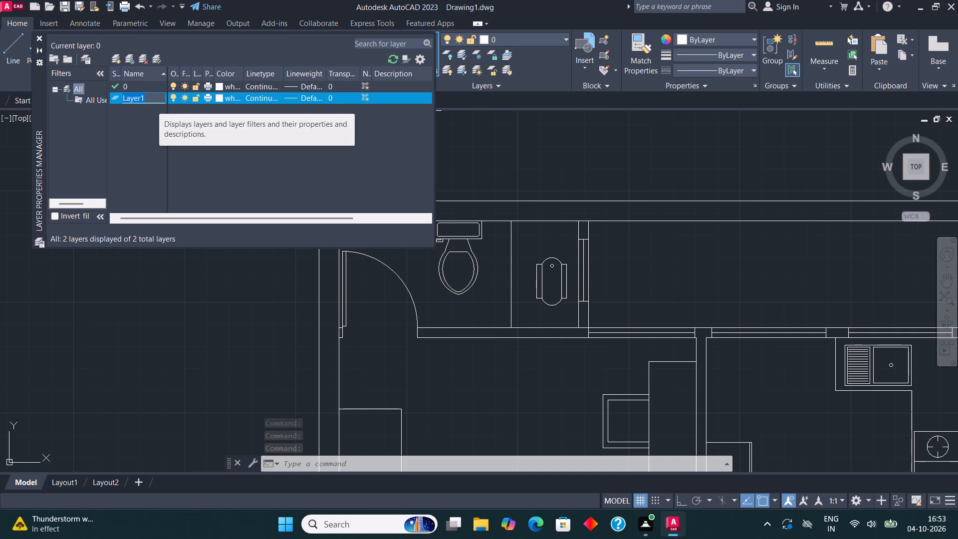
{"action": "type", "text": "BED"}
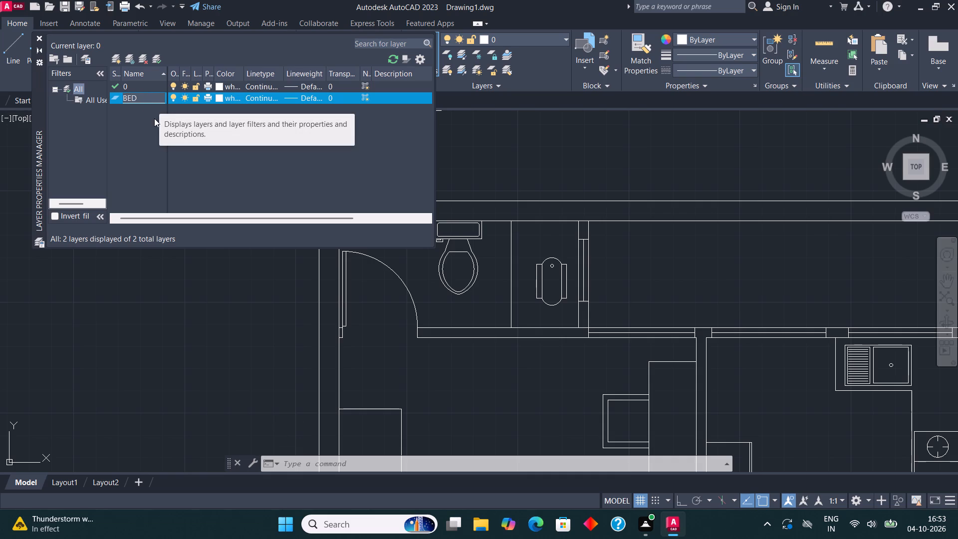
{"action": "left_click", "coordinate": [219, 98]}
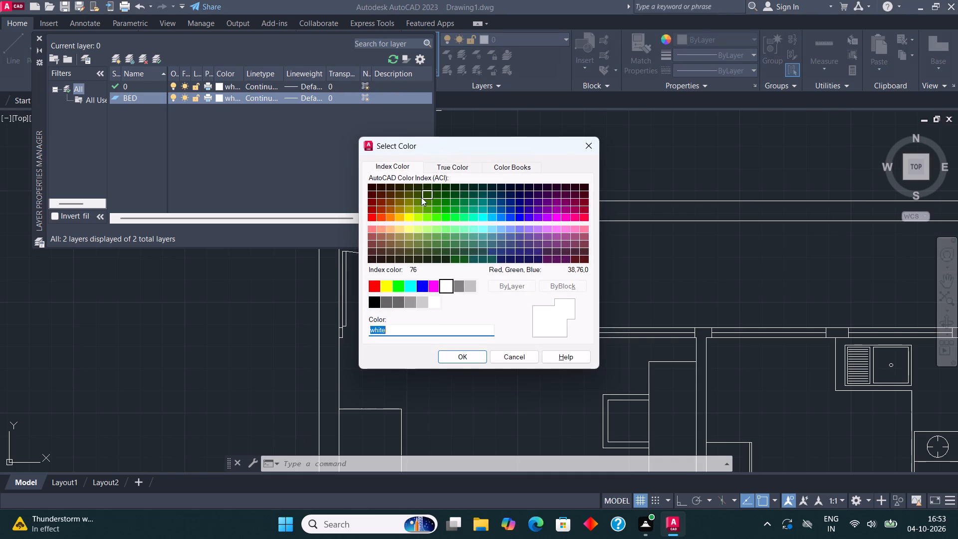
{"action": "left_click", "coordinate": [408, 210]}
{"action": "left_click", "coordinate": [456, 359]}
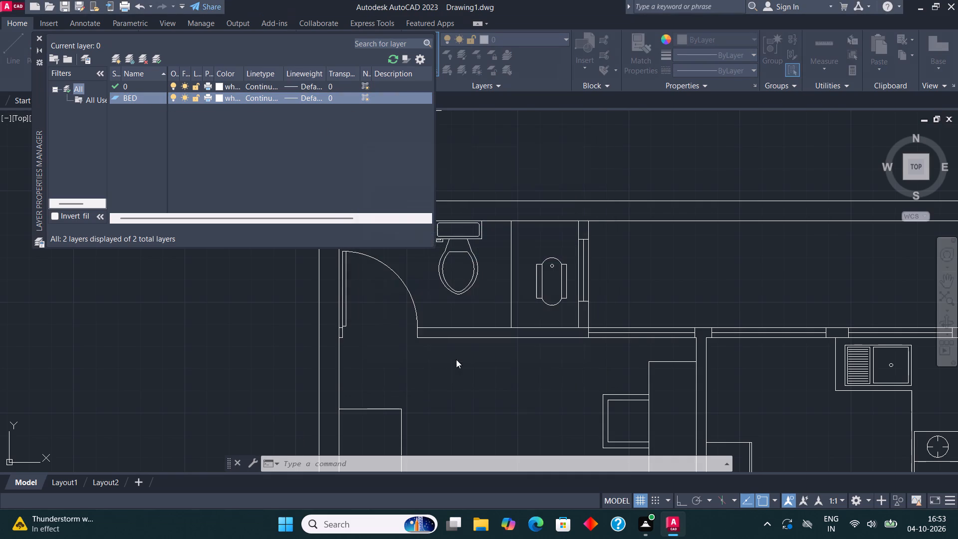
Create a layer named CAR with index colour 90.
{"action": "left_click", "coordinate": [118, 56]}
{"action": "type", "text": "CAR"}
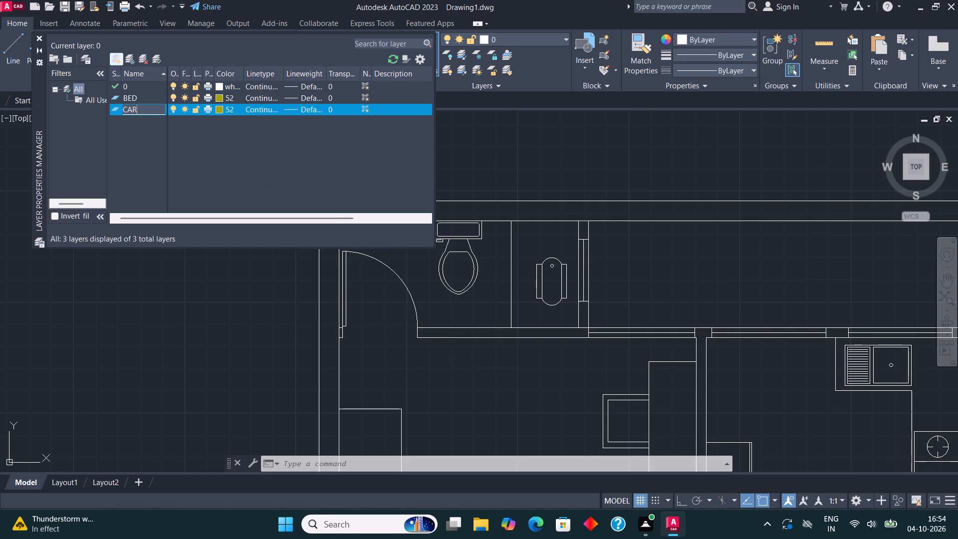
{"action": "left_click", "coordinate": [219, 109]}
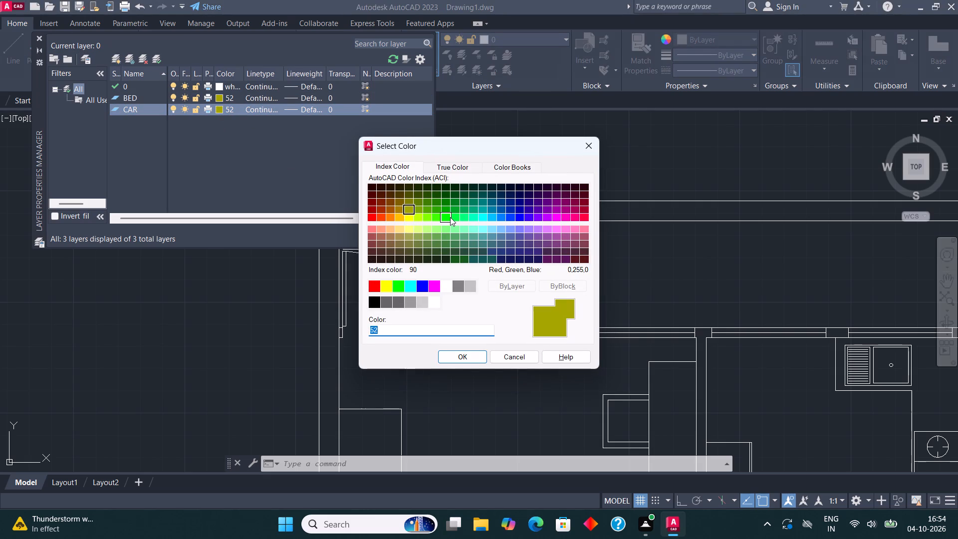
{"action": "left_click", "coordinate": [450, 217]}
{"action": "left_click", "coordinate": [459, 359]}
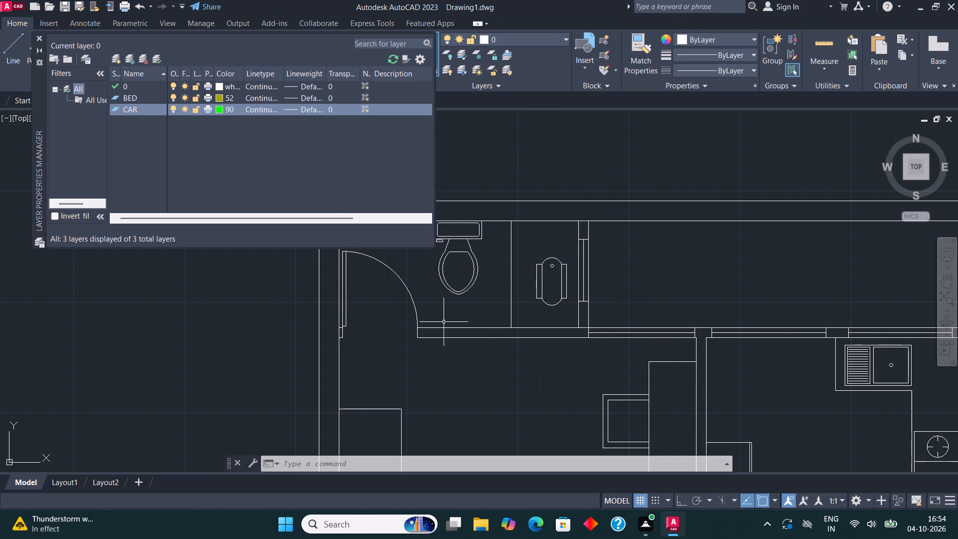
Create a layer named WALL with index colour 192.
{"action": "left_click", "coordinate": [114, 61]}
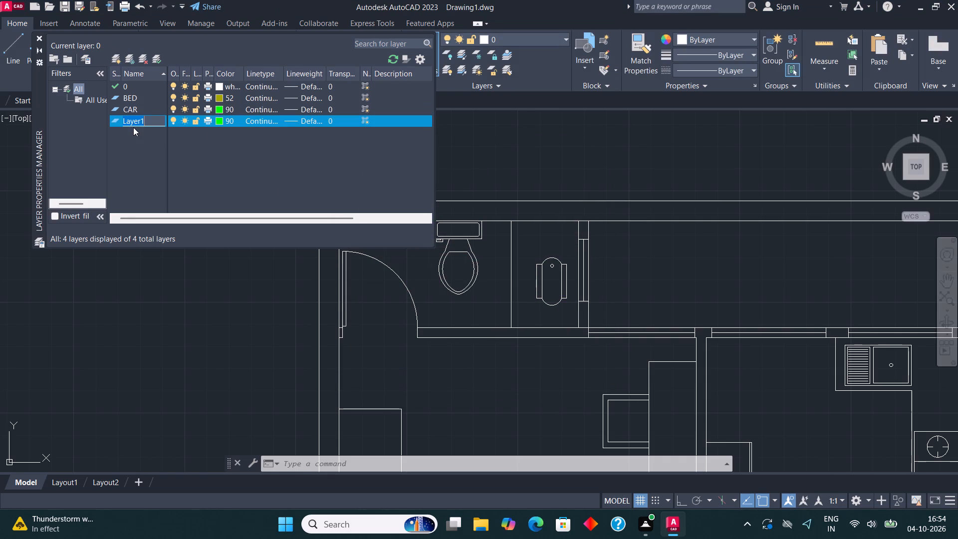
{"action": "type", "text": "WALL"}
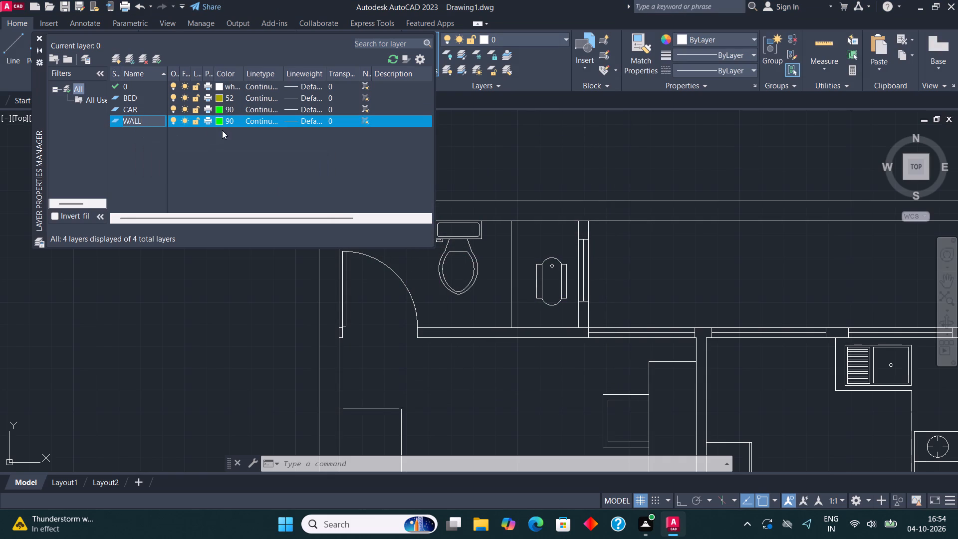
{"action": "left_click", "coordinate": [219, 121]}
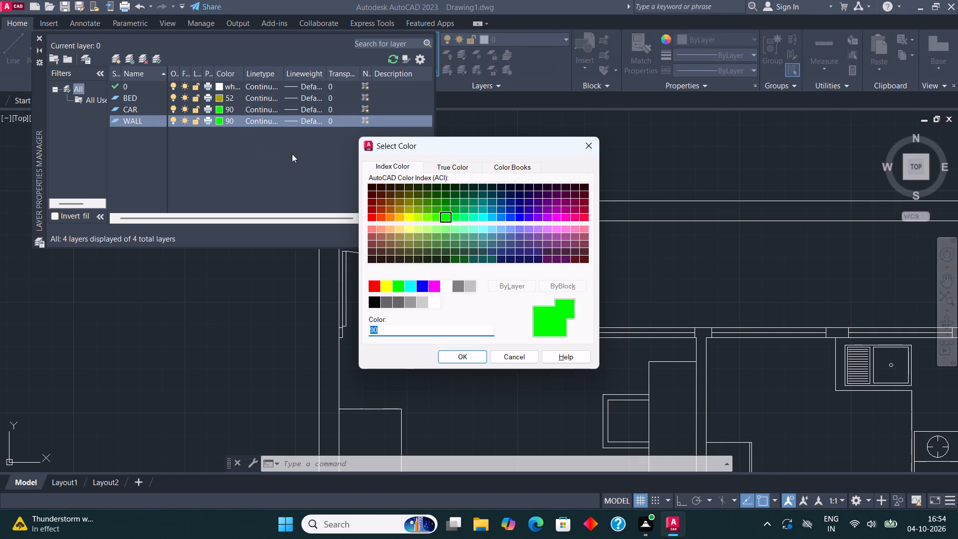
{"action": "left_click", "coordinate": [539, 209]}
{"action": "left_click", "coordinate": [478, 353]}
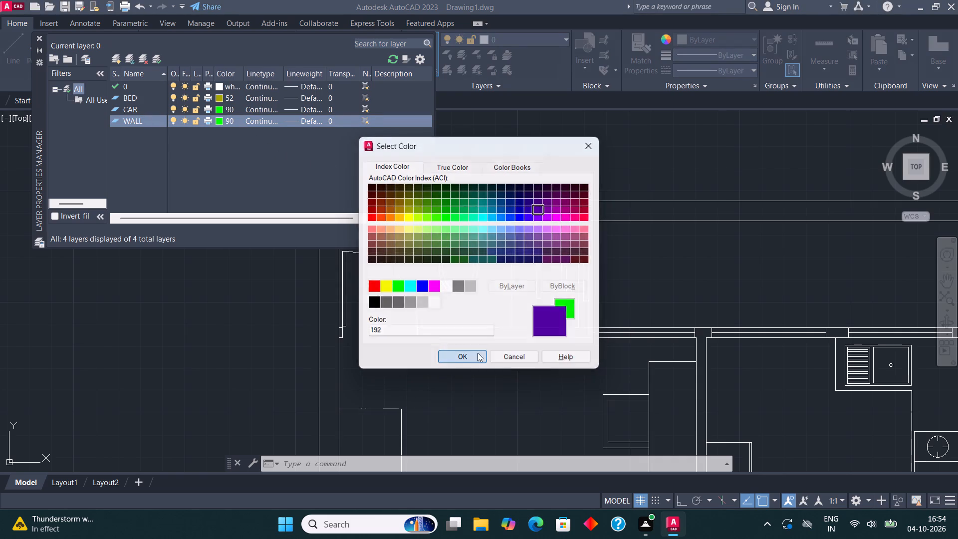
Create a layer named WIND with index colour 130 and close the layer manager.
{"action": "left_click", "coordinate": [115, 55]}
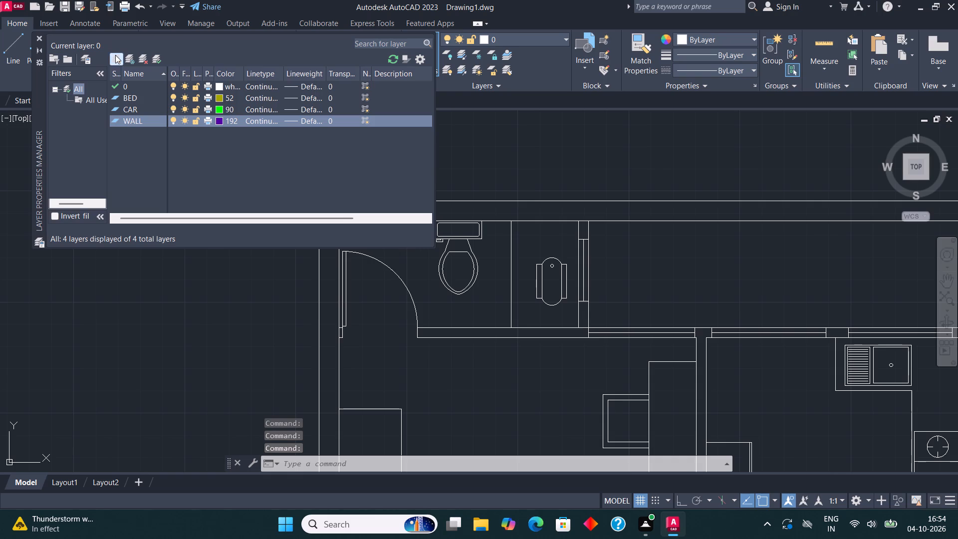
{"action": "type", "text": "WIN"}
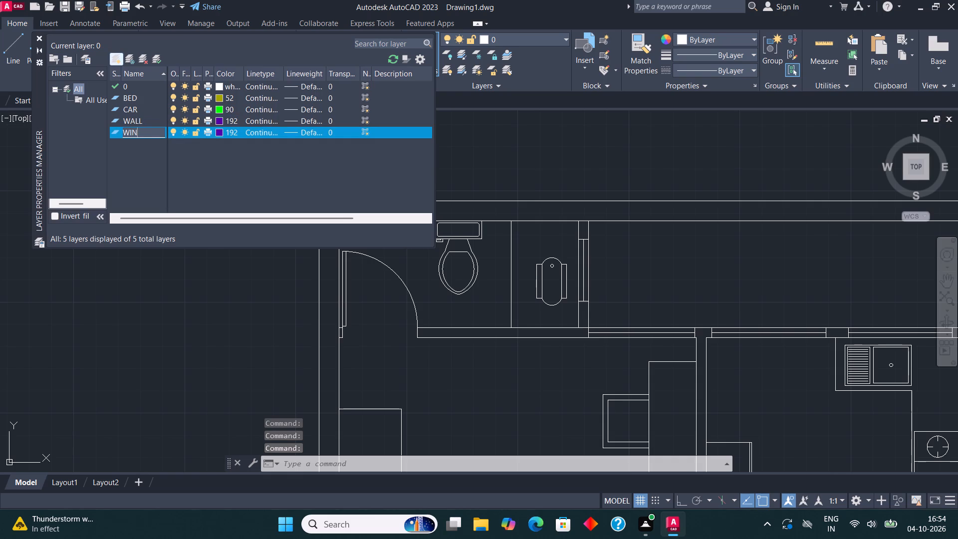
{"action": "key", "text": "d"}
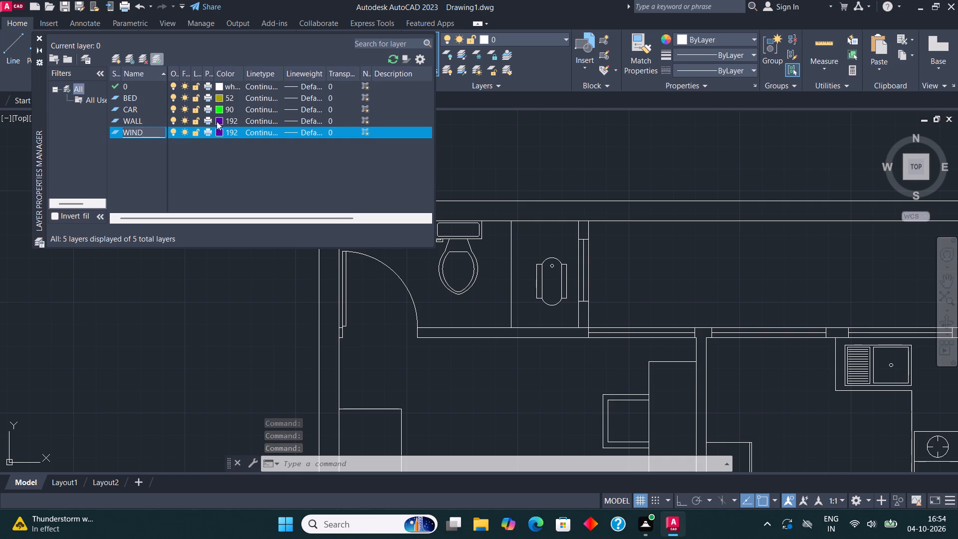
{"action": "left_click", "coordinate": [219, 131]}
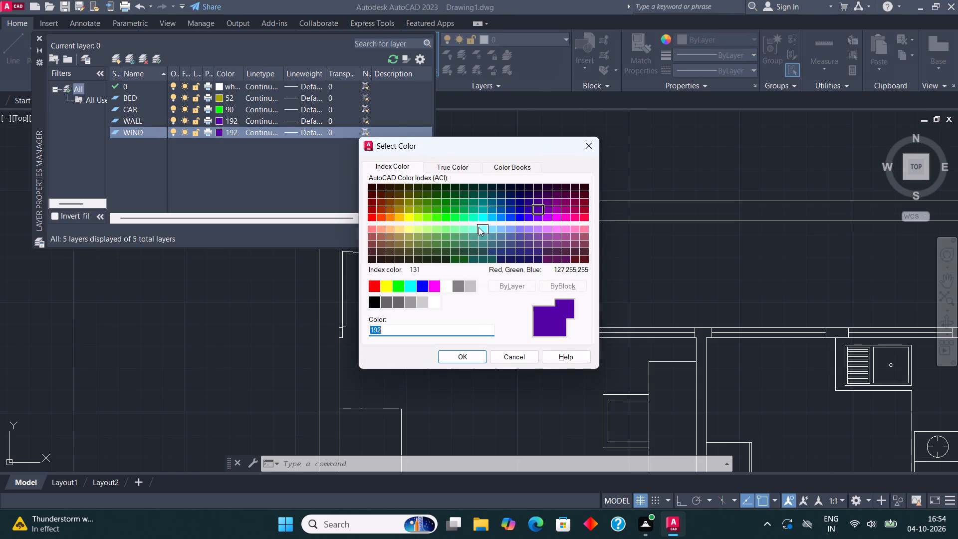
{"action": "left_click", "coordinate": [484, 220]}
{"action": "left_click", "coordinate": [467, 355]}
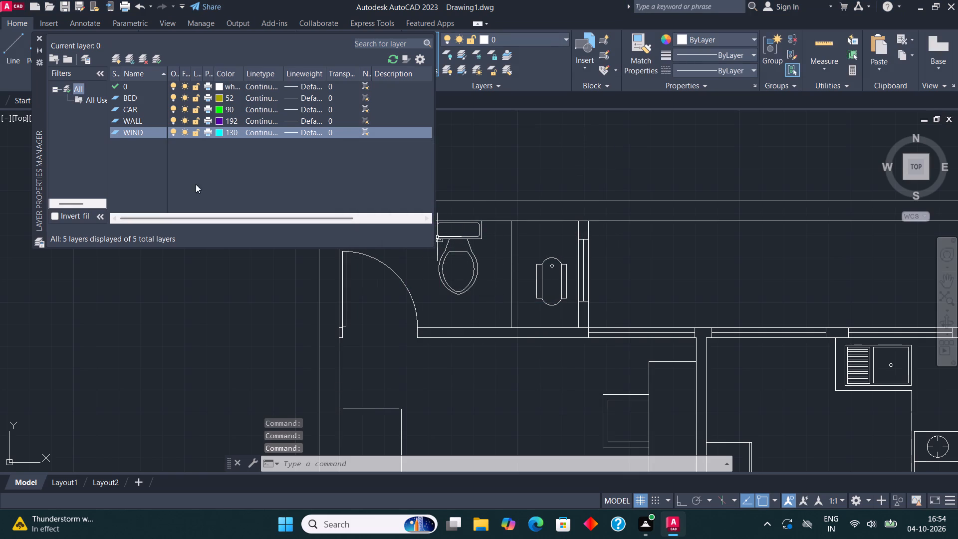
{"action": "left_click", "coordinate": [36, 36]}
Assign the whole bed in the upper bedroom, including its pillows and blanket lines, to the BED layer.
{"action": "middle_click_drag", "start_coordinate": [566, 251], "coordinate": [527, 226]}
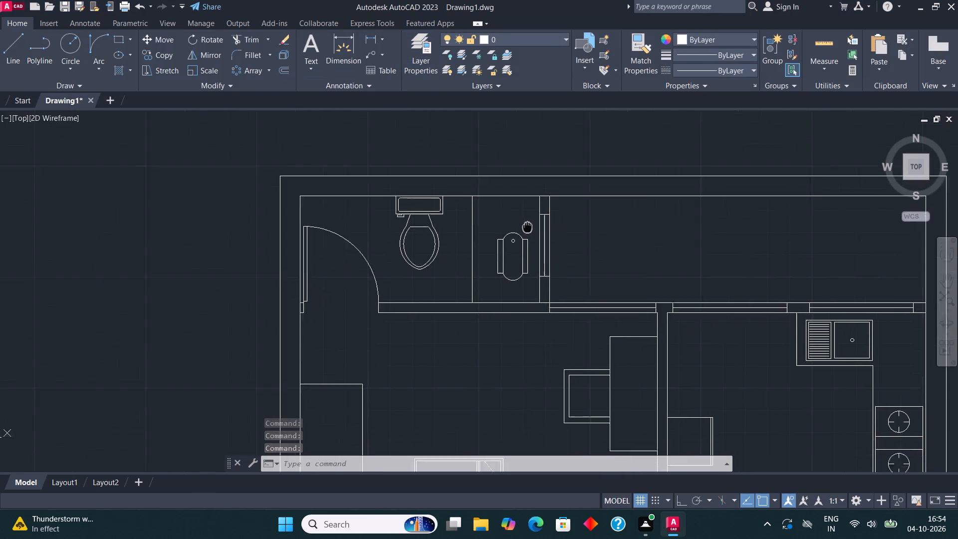
{"action": "middle_click_drag", "start_coordinate": [527, 226], "coordinate": [520, 212]}
{"action": "scroll", "coordinate": [474, 297], "scroll_direction": "down", "scroll_amount": 1}
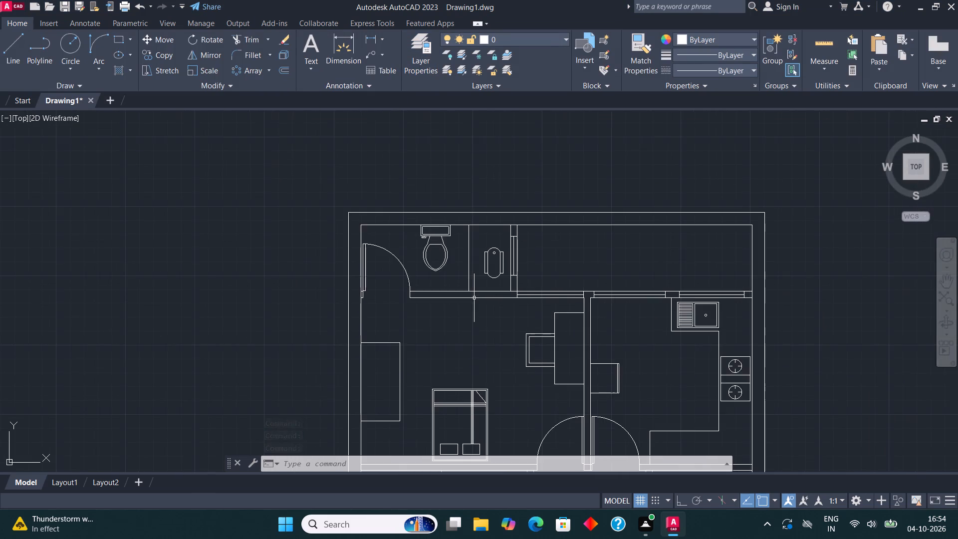
{"action": "scroll", "coordinate": [474, 305], "scroll_direction": "down", "scroll_amount": 3}
{"action": "scroll", "coordinate": [474, 325], "scroll_direction": "up", "scroll_amount": 4}
{"action": "scroll", "coordinate": [486, 331], "scroll_direction": "down", "scroll_amount": 1}
{"action": "middle_click_drag", "start_coordinate": [484, 322], "coordinate": [492, 284]}
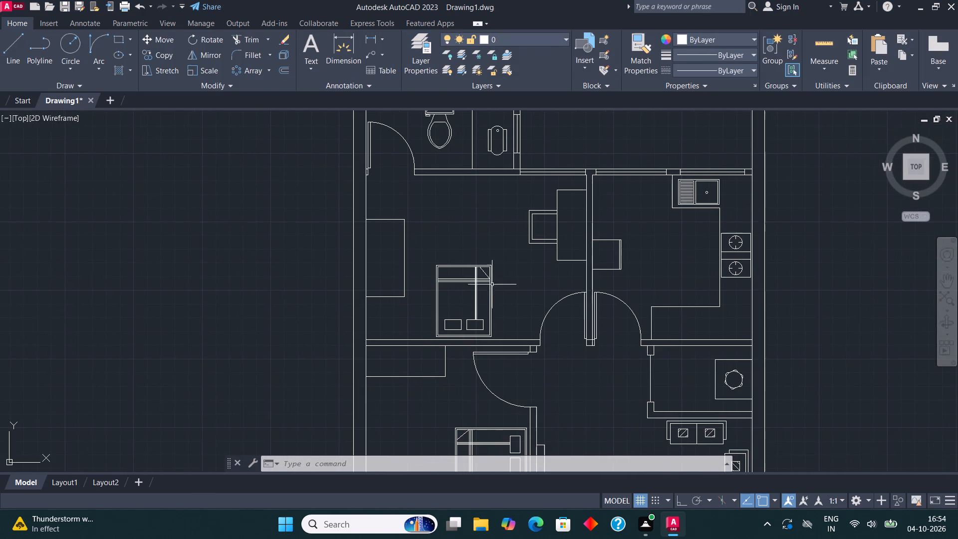
{"action": "scroll", "coordinate": [488, 341], "scroll_direction": "up", "scroll_amount": 3}
{"action": "left_click", "coordinate": [509, 329]}
{"action": "scroll", "coordinate": [509, 326], "scroll_direction": "down", "scroll_amount": 2}
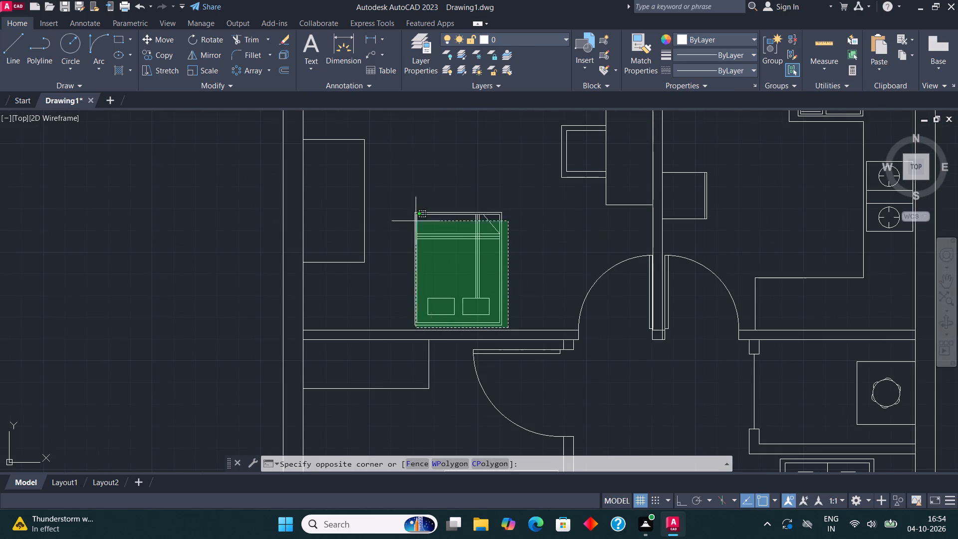
{"action": "left_click", "coordinate": [404, 202]}
{"action": "left_click", "coordinate": [520, 31]}
{"action": "left_click", "coordinate": [523, 42]}
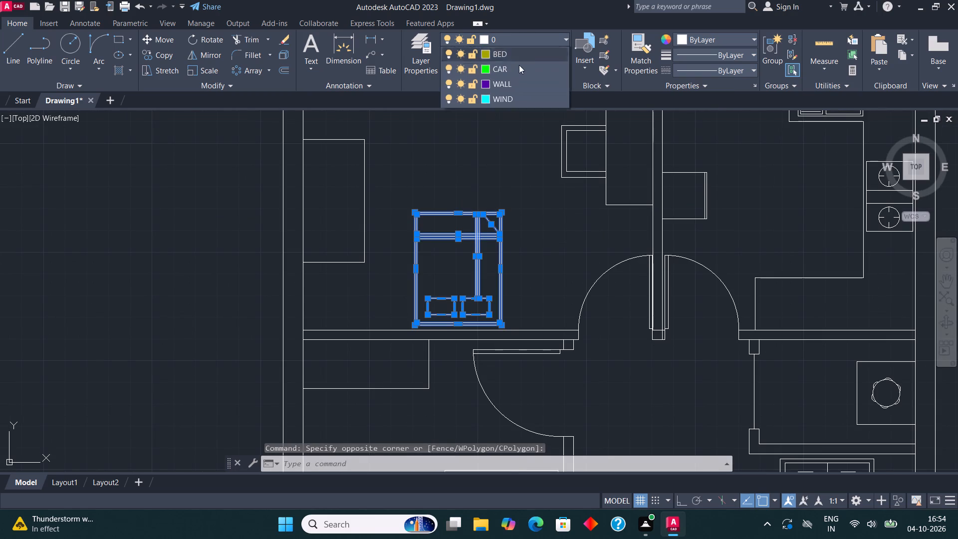
{"action": "left_click", "coordinate": [515, 71]}
{"action": "scroll", "coordinate": [385, 231], "scroll_direction": "down", "scroll_amount": 1}
{"action": "key", "text": "Escape"}
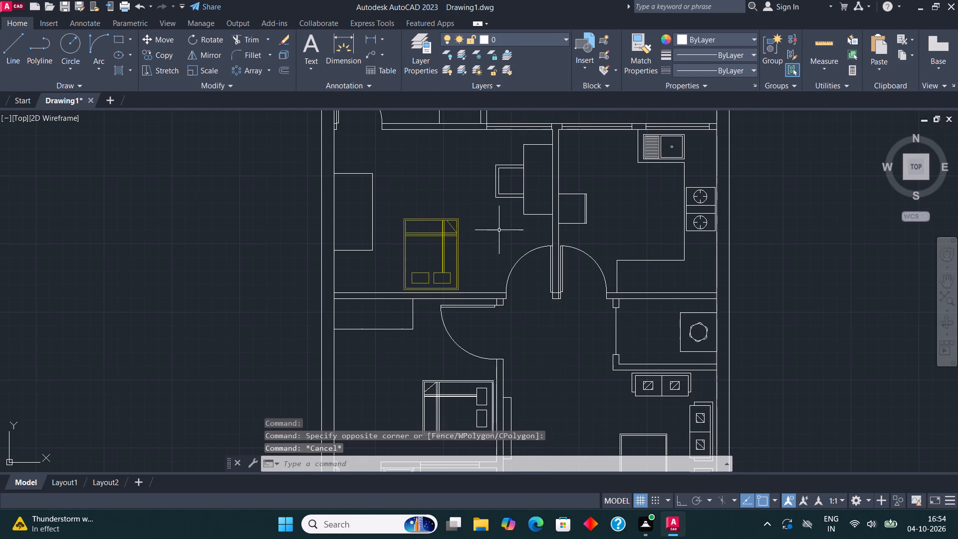
{"action": "middle_click_drag", "start_coordinate": [587, 213], "coordinate": [505, 103]}
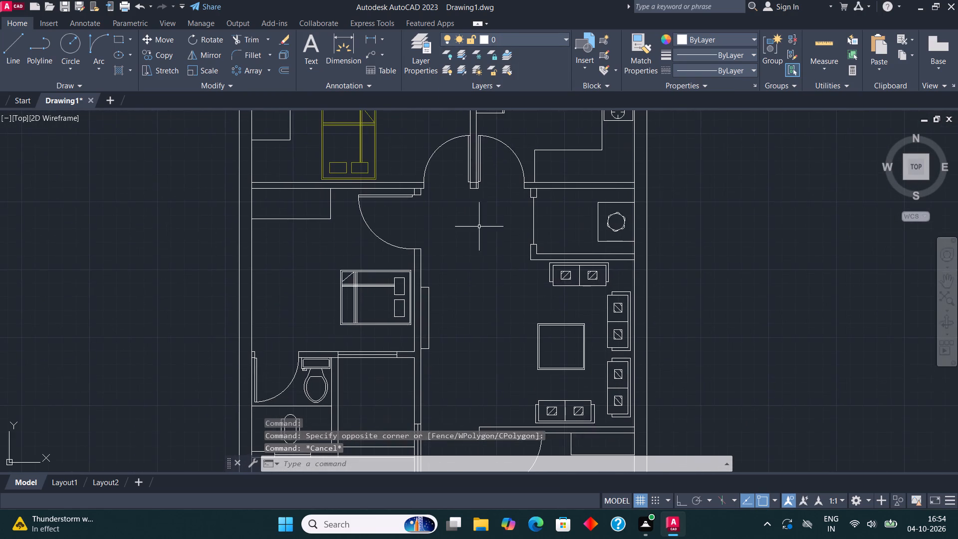
Assign the whole bed in the middle bedroom, including its pillows and blanket lines, to the BED layer.
{"action": "scroll", "coordinate": [410, 315], "scroll_direction": "up", "scroll_amount": 2}
{"action": "left_click", "coordinate": [413, 346]}
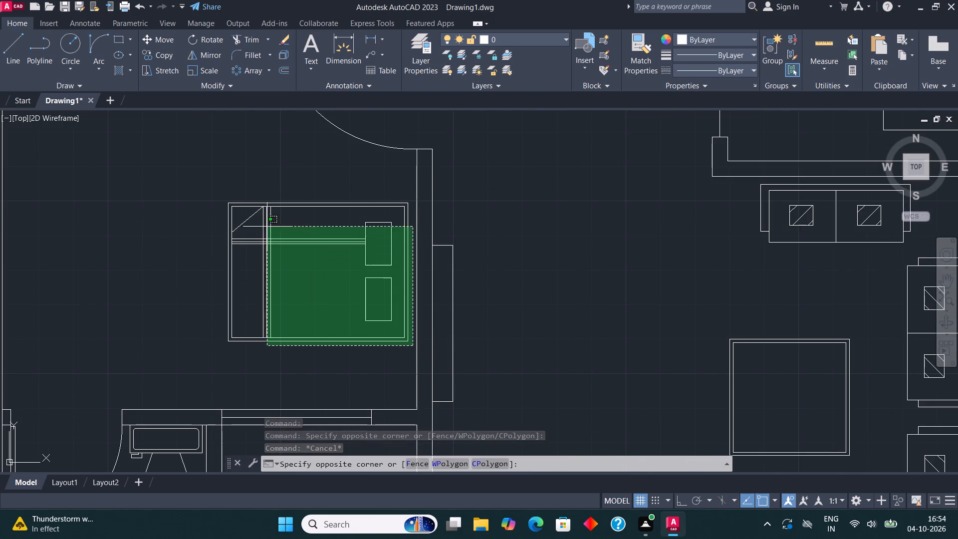
{"action": "left_click", "coordinate": [217, 198]}
{"action": "left_click", "coordinate": [543, 38]}
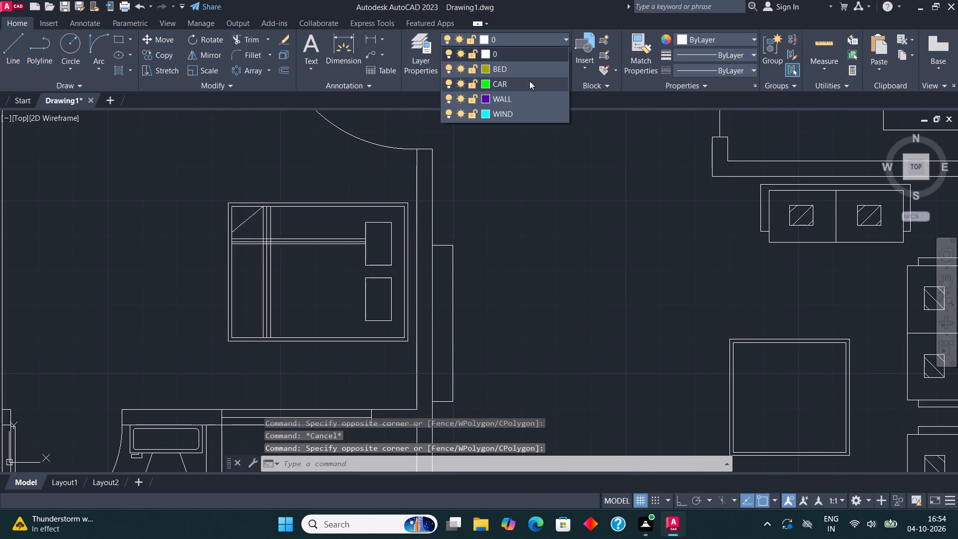
{"action": "left_click", "coordinate": [530, 66]}
{"action": "scroll", "coordinate": [338, 290], "scroll_direction": "down", "scroll_amount": 2}
{"action": "key", "text": "Escape"}
Assign the whole bed in the lower bedroom beside the outer wall to the BED layer.
{"action": "middle_click_drag", "start_coordinate": [460, 240], "coordinate": [524, 135]}
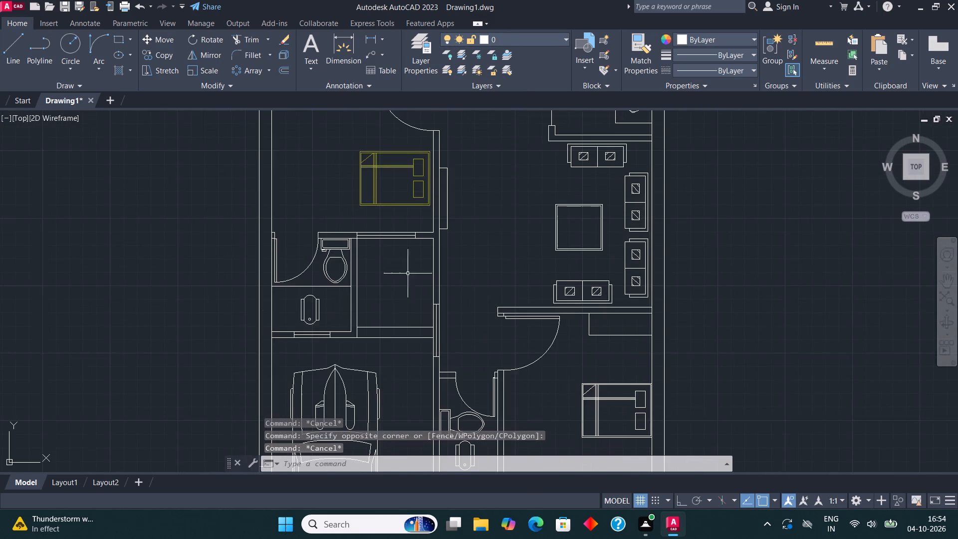
{"action": "scroll", "coordinate": [399, 294], "scroll_direction": "down", "scroll_amount": 2}
{"action": "scroll", "coordinate": [475, 369], "scroll_direction": "up", "scroll_amount": 3}
{"action": "middle_click_drag", "start_coordinate": [612, 276], "coordinate": [604, 292]}
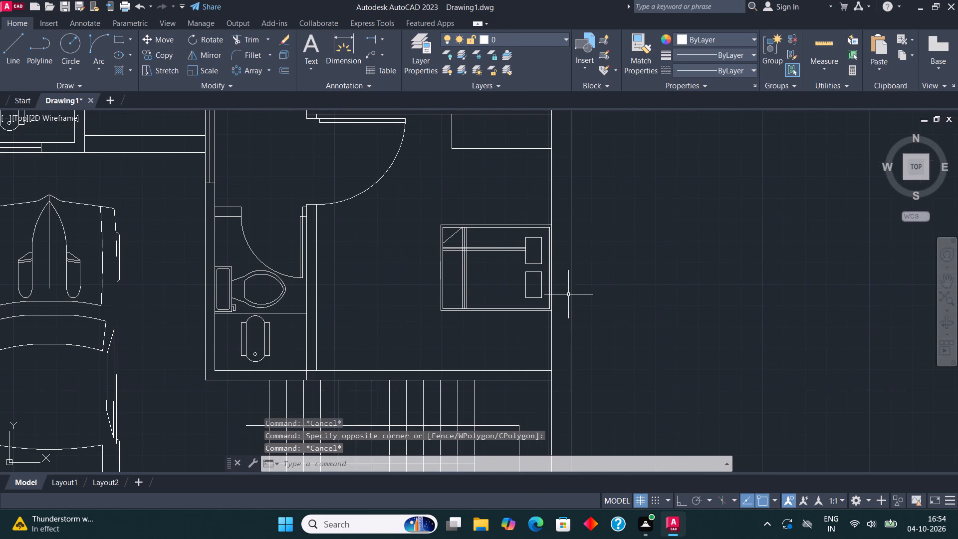
{"action": "left_click", "coordinate": [543, 318]}
{"action": "left_click", "coordinate": [437, 210]}
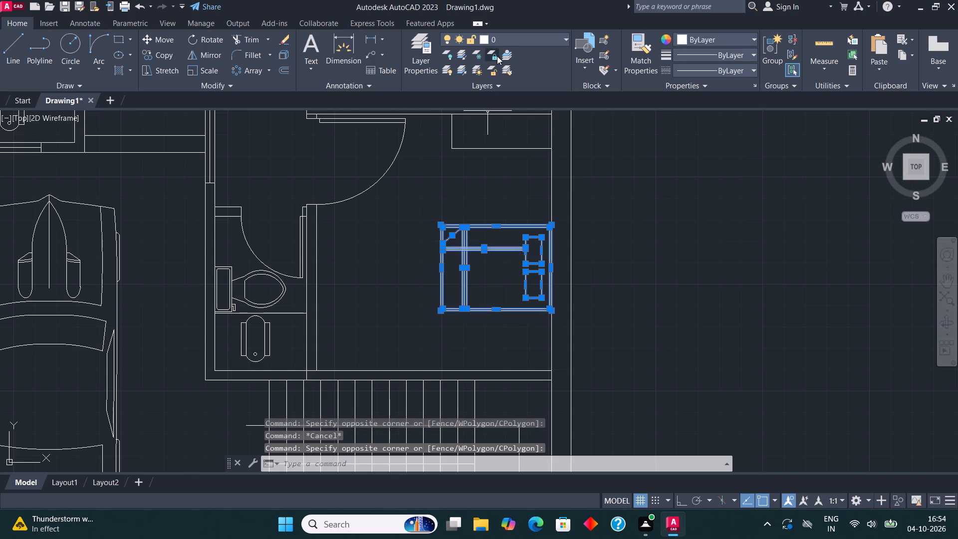
{"action": "left_click", "coordinate": [509, 37]}
{"action": "left_click", "coordinate": [514, 62]}
{"action": "scroll", "coordinate": [493, 243], "scroll_direction": "down", "scroll_amount": 1}
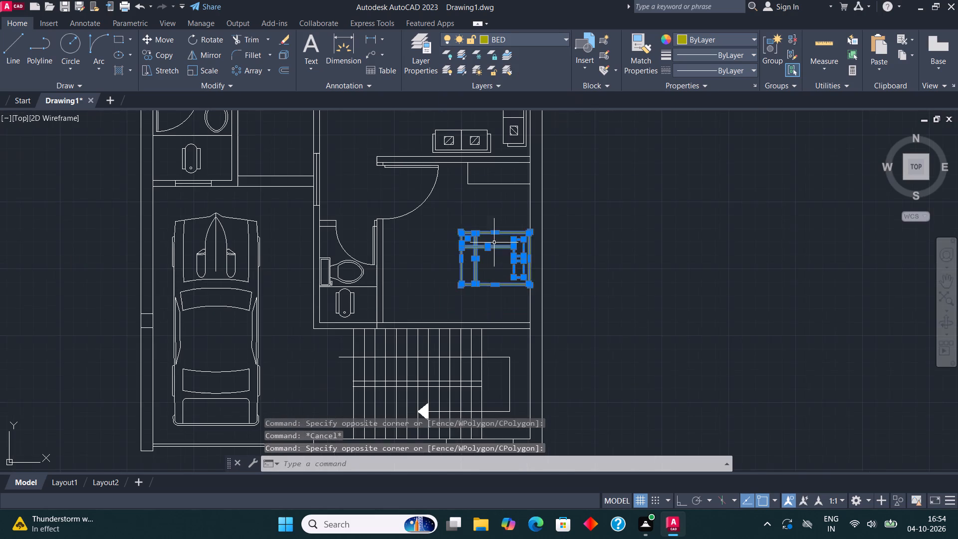
{"action": "key", "text": "Escape"}
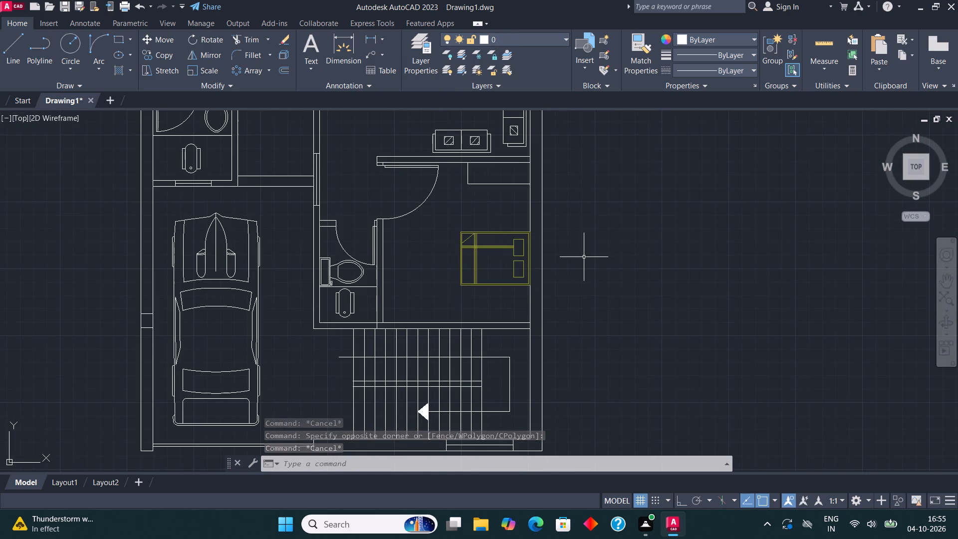
Assign the wardrobe rectangles in the lower, middle and upper bedrooms to the BED layer.
{"action": "scroll", "coordinate": [584, 257], "scroll_direction": "down", "scroll_amount": 1}
{"action": "middle_click_drag", "start_coordinate": [337, 200], "coordinate": [397, 272]}
{"action": "scroll", "coordinate": [587, 287], "scroll_direction": "up", "scroll_amount": 2}
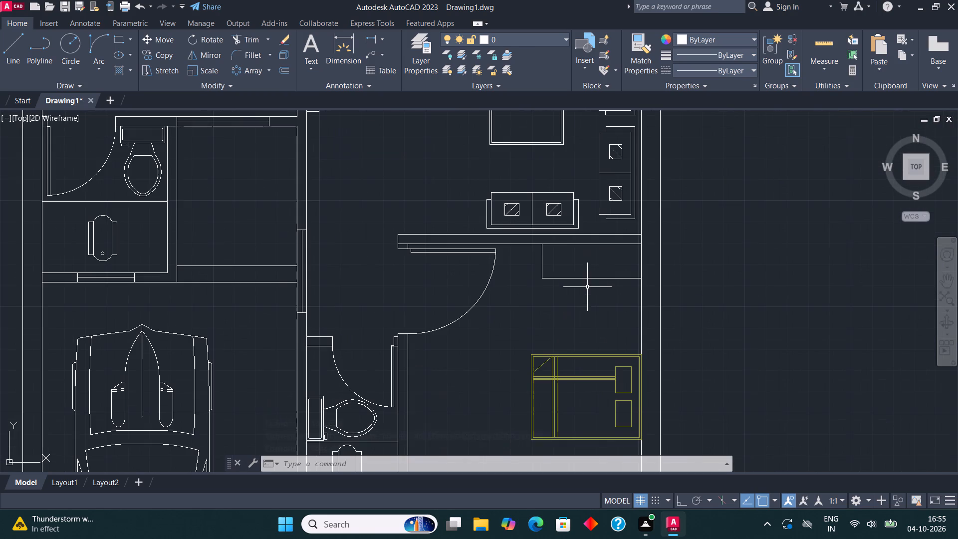
{"action": "left_click", "coordinate": [587, 287]}
{"action": "left_click", "coordinate": [580, 278]}
{"action": "scroll", "coordinate": [581, 321], "scroll_direction": "down", "scroll_amount": 3}
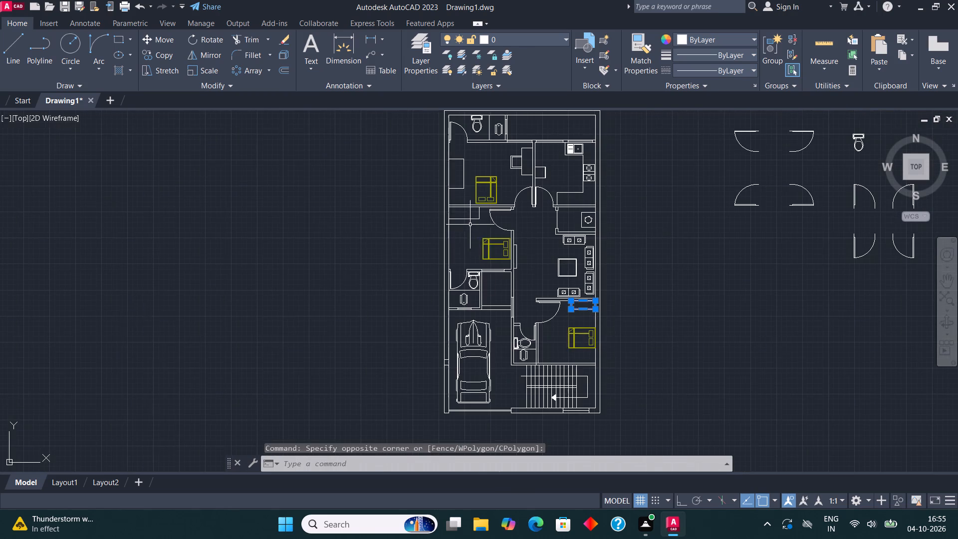
{"action": "scroll", "coordinate": [470, 224], "scroll_direction": "up", "scroll_amount": 3}
{"action": "left_click_drag", "start_coordinate": [471, 230], "coordinate": [465, 221]}
{"action": "left_click_drag", "start_coordinate": [442, 176], "coordinate": [443, 181]}
{"action": "scroll", "coordinate": [454, 271], "scroll_direction": "down", "scroll_amount": 3}
{"action": "scroll", "coordinate": [455, 206], "scroll_direction": "up", "scroll_amount": 3}
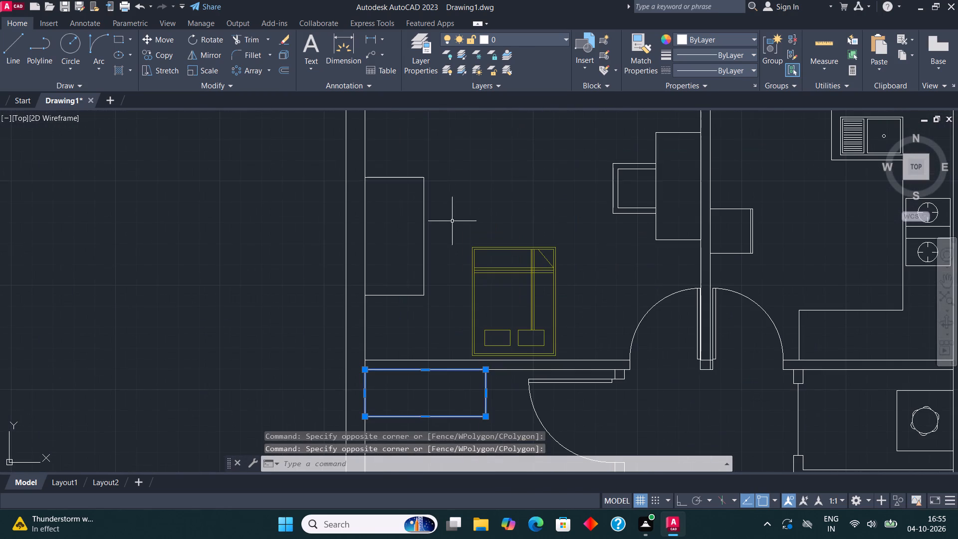
{"action": "left_click", "coordinate": [400, 190]}
{"action": "left_click", "coordinate": [397, 169]}
{"action": "left_click", "coordinate": [522, 36]}
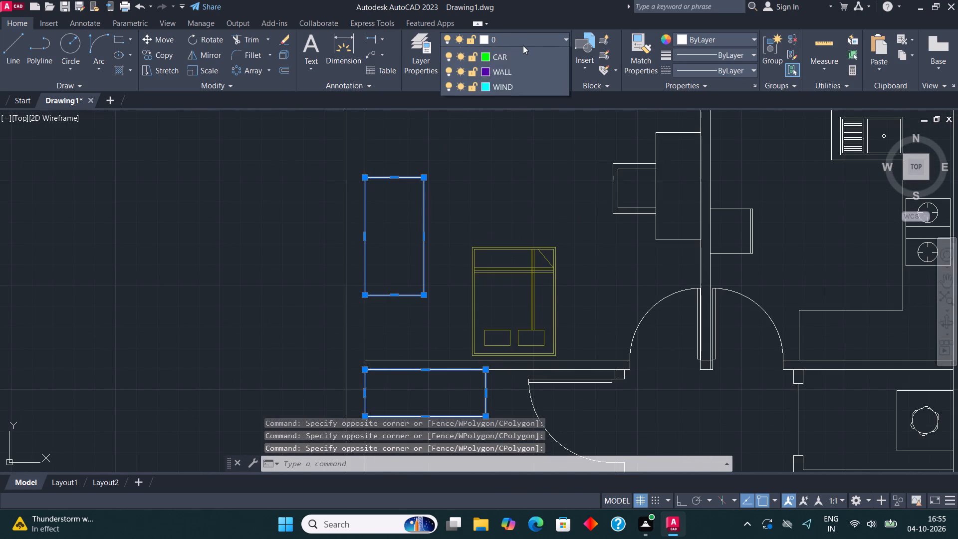
{"action": "left_click", "coordinate": [529, 66]}
{"action": "scroll", "coordinate": [451, 235], "scroll_direction": "down", "scroll_amount": 2}
{"action": "key", "text": "Escape"}
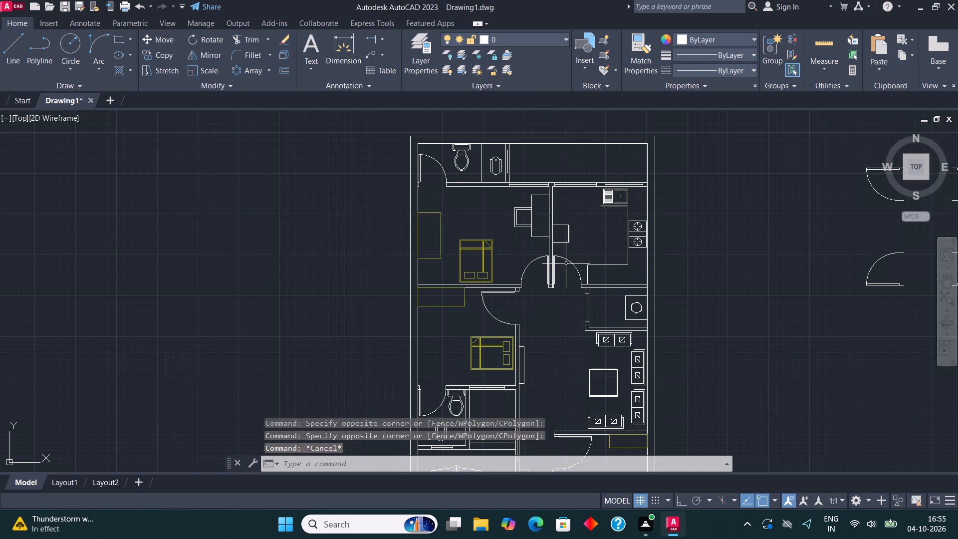
Assign the upper bedroom's desk and chair, plus the kitchen's two-burner stove and sink, to the BED layer.
{"action": "middle_click_drag", "start_coordinate": [554, 245], "coordinate": [536, 214]}
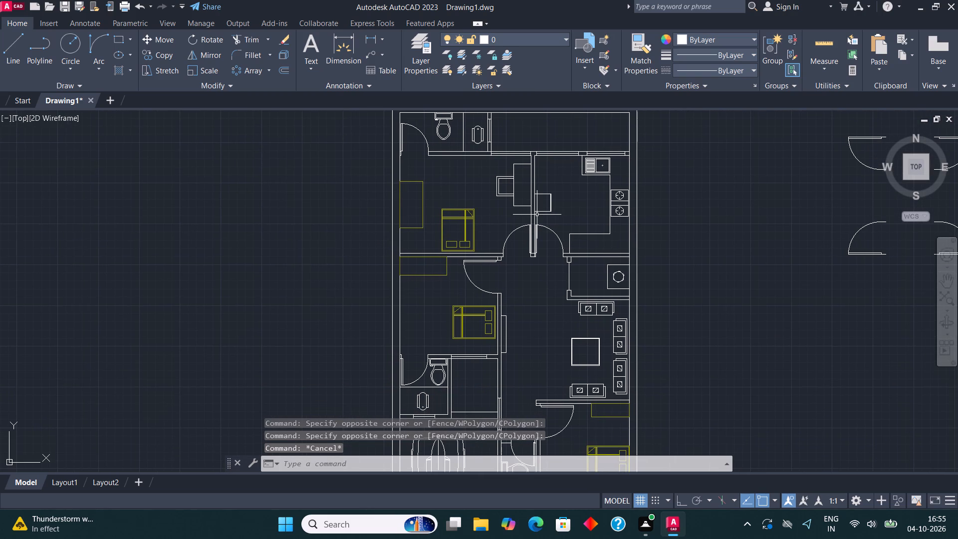
{"action": "middle_click_drag", "start_coordinate": [526, 197], "coordinate": [531, 233]}
{"action": "scroll", "coordinate": [531, 233], "scroll_direction": "up", "scroll_amount": 1}
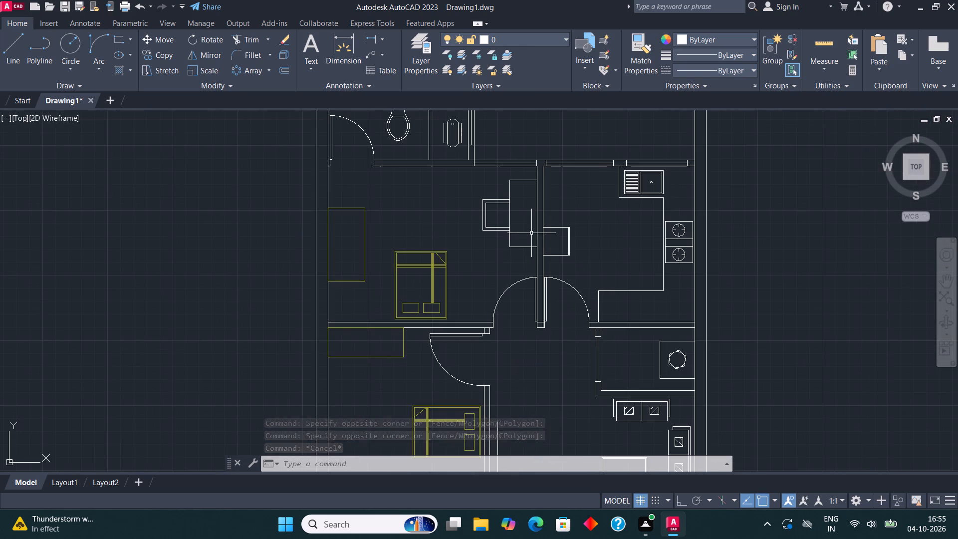
{"action": "left_click_drag", "start_coordinate": [526, 260], "coordinate": [520, 255]}
{"action": "left_click", "coordinate": [476, 189]}
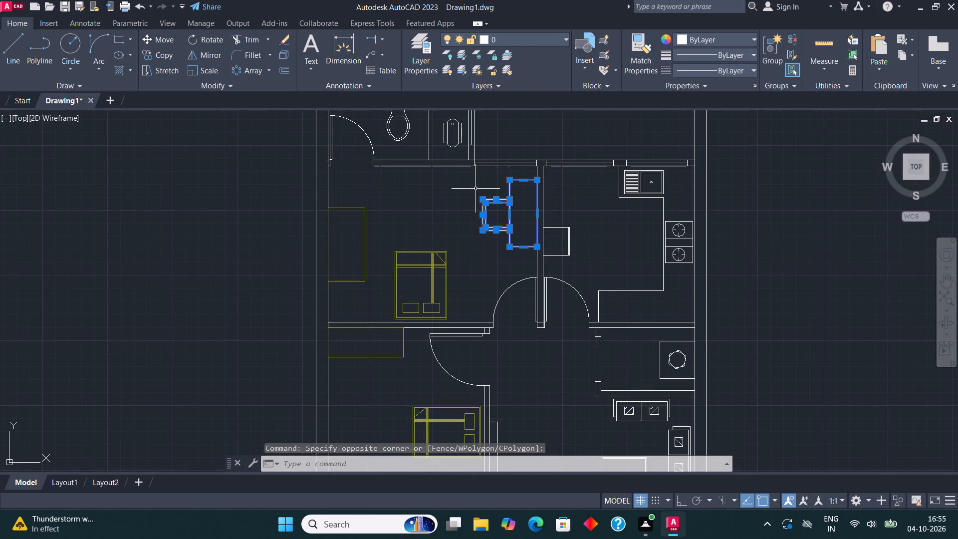
{"action": "middle_click_drag", "start_coordinate": [662, 204], "coordinate": [618, 239]}
{"action": "scroll", "coordinate": [643, 287], "scroll_direction": "up", "scroll_amount": 2}
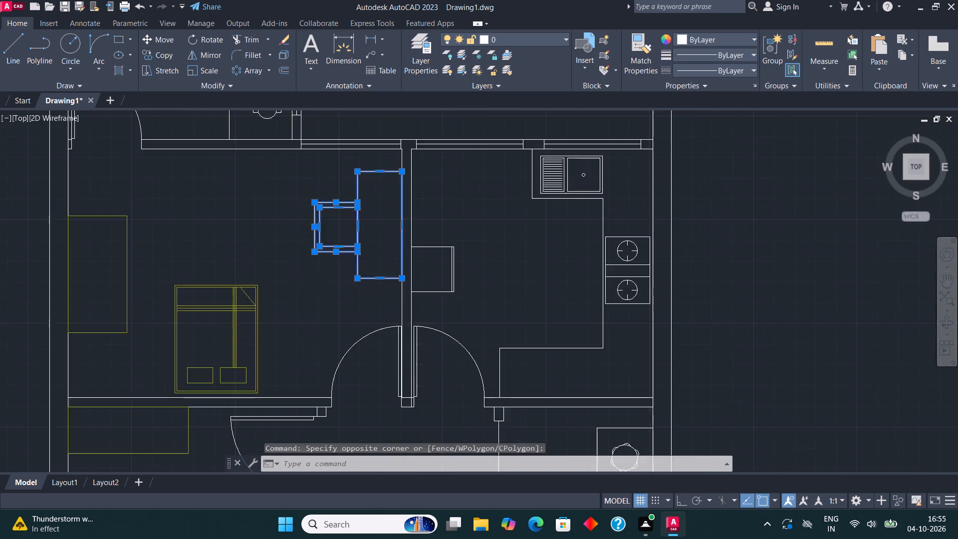
{"action": "scroll", "coordinate": [643, 287], "scroll_direction": "up", "scroll_amount": 1}
{"action": "left_click", "coordinate": [658, 339]}
{"action": "left_click", "coordinate": [559, 149]}
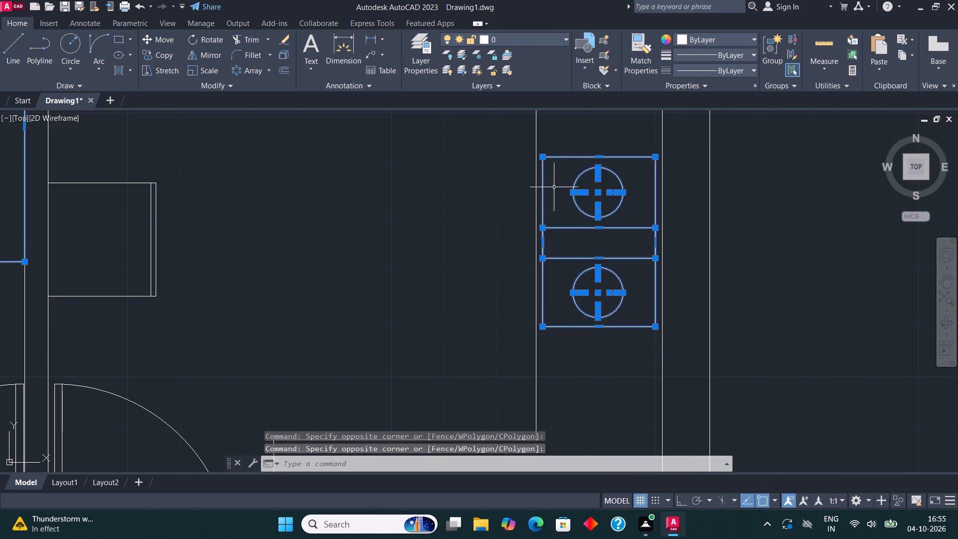
{"action": "scroll", "coordinate": [553, 264], "scroll_direction": "down", "scroll_amount": 3}
{"action": "middle_click_drag", "start_coordinate": [536, 186], "coordinate": [539, 223]}
{"action": "scroll", "coordinate": [542, 257], "scroll_direction": "up", "scroll_amount": 3}
{"action": "left_click", "coordinate": [595, 290]}
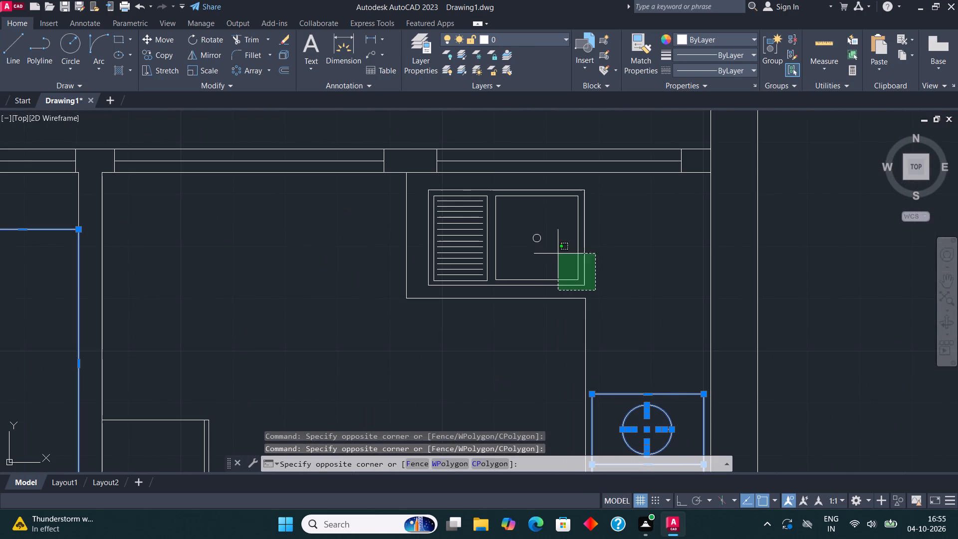
{"action": "left_click", "coordinate": [424, 184]}
{"action": "left_click", "coordinate": [527, 34]}
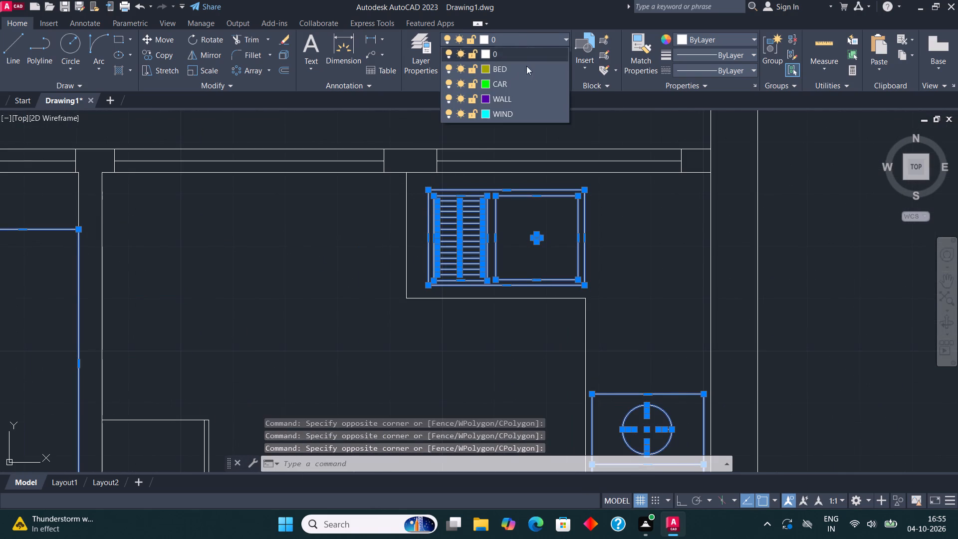
{"action": "left_click", "coordinate": [524, 66]}
{"action": "scroll", "coordinate": [507, 220], "scroll_direction": "down", "scroll_amount": 1}
{"action": "key", "text": "Escape"}
Assign the car block in the parking area to the CAR layer.
{"action": "middle_click_drag", "start_coordinate": [588, 245], "coordinate": [585, 184]}
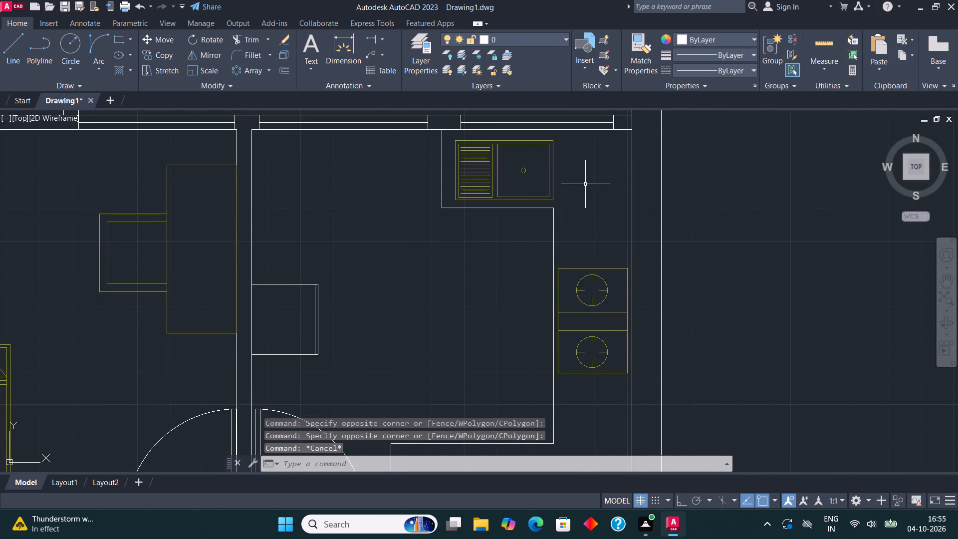
{"action": "scroll", "coordinate": [594, 194], "scroll_direction": "down", "scroll_amount": 2}
{"action": "middle_click_drag", "start_coordinate": [604, 246], "coordinate": [609, 164]}
{"action": "scroll", "coordinate": [605, 223], "scroll_direction": "down", "scroll_amount": 1}
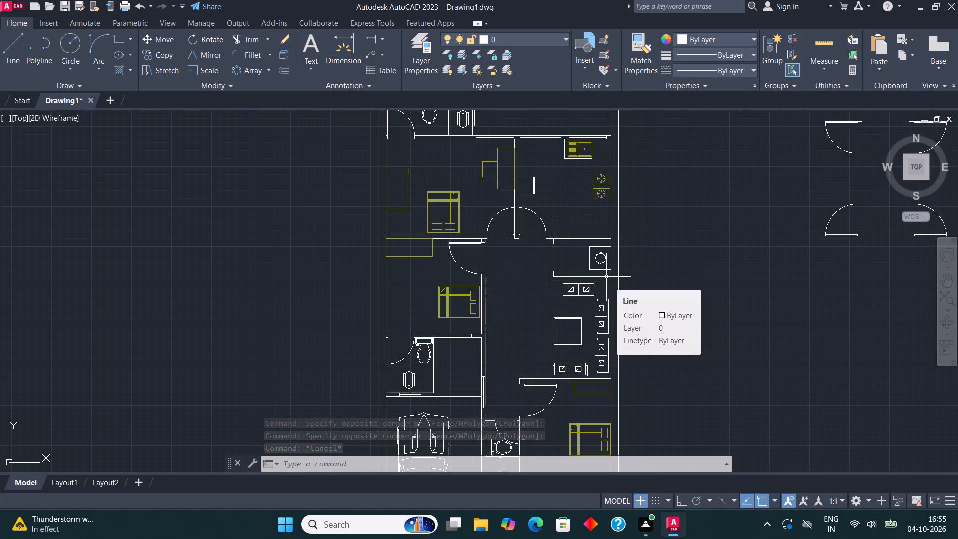
{"action": "middle_click_drag", "start_coordinate": [556, 281], "coordinate": [572, 206]}
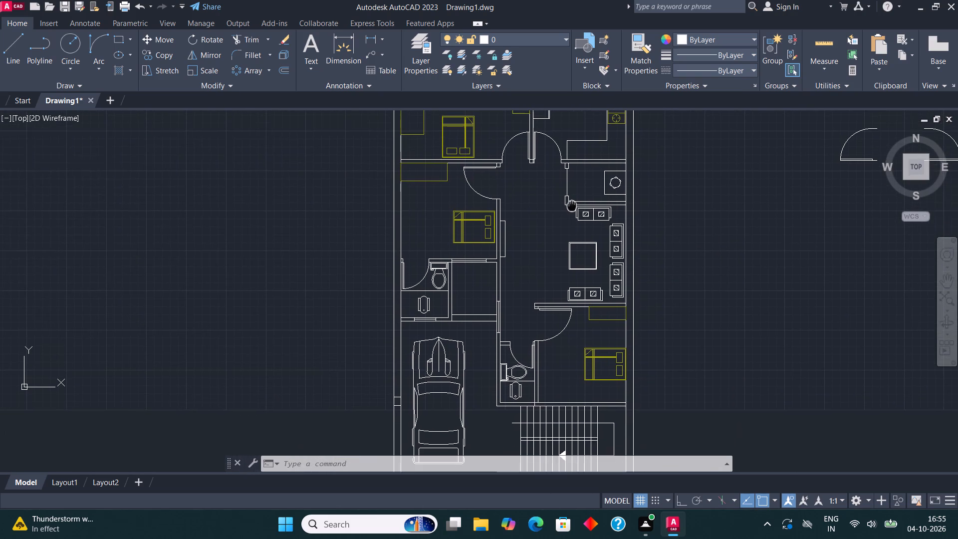
{"action": "middle_click_drag", "start_coordinate": [572, 206], "coordinate": [572, 207]}
{"action": "left_click", "coordinate": [446, 361]}
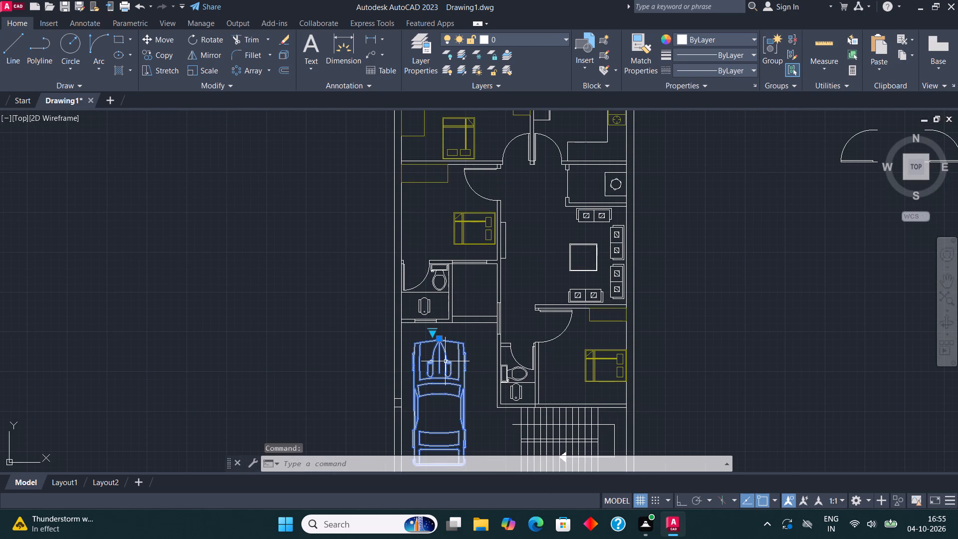
{"action": "right_click", "coordinate": [445, 361]}
{"action": "key", "text": "Escape"}
{"action": "left_click", "coordinate": [522, 33]}
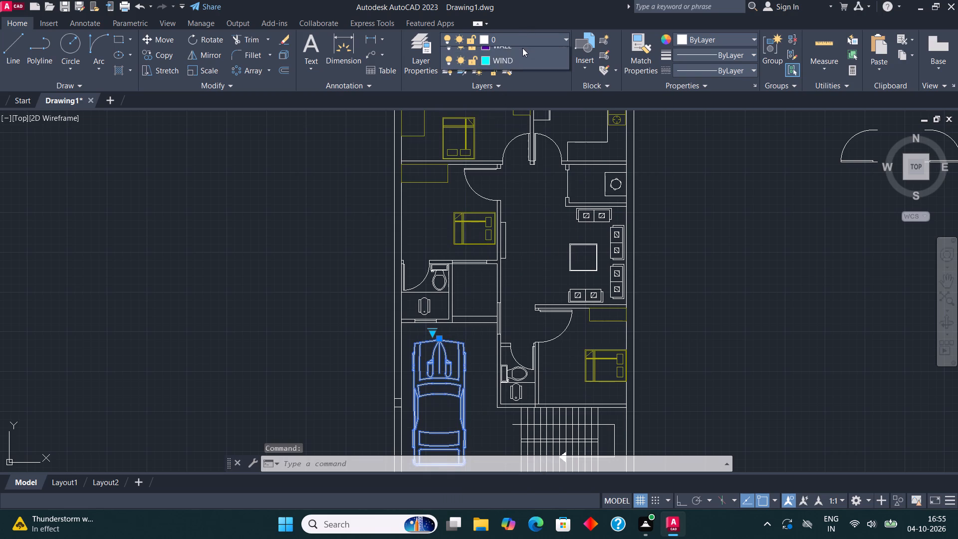
{"action": "left_click", "coordinate": [519, 81]}
{"action": "key", "text": "Escape"}
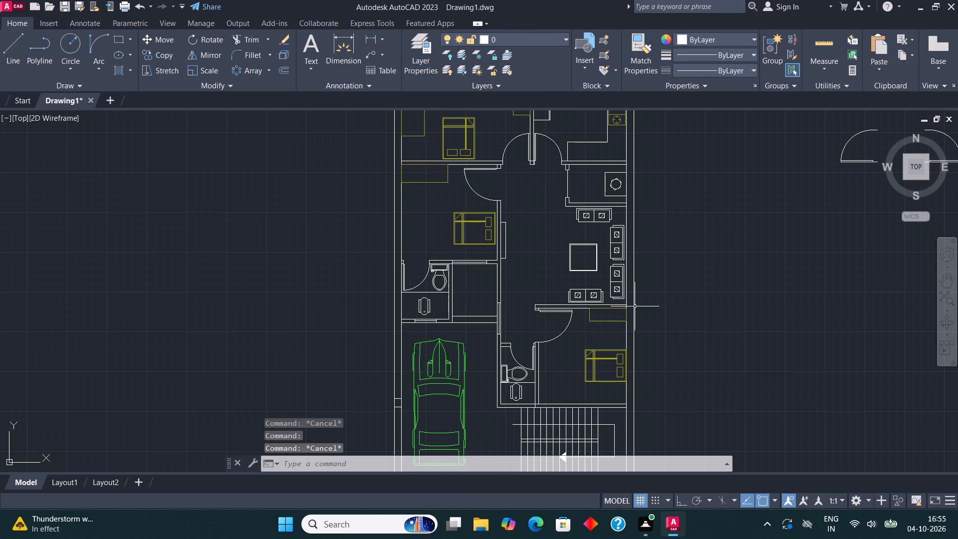
Create a layer named DOOR with index colour 20 and close the layer manager.
{"action": "middle_click_drag", "start_coordinate": [662, 339], "coordinate": [658, 312]}
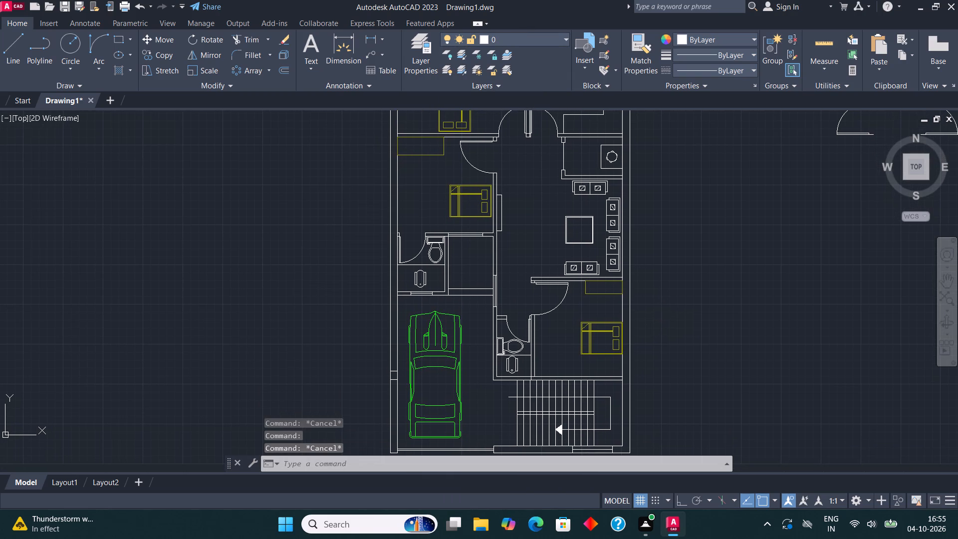
{"action": "middle_click_drag", "start_coordinate": [649, 299], "coordinate": [654, 313]}
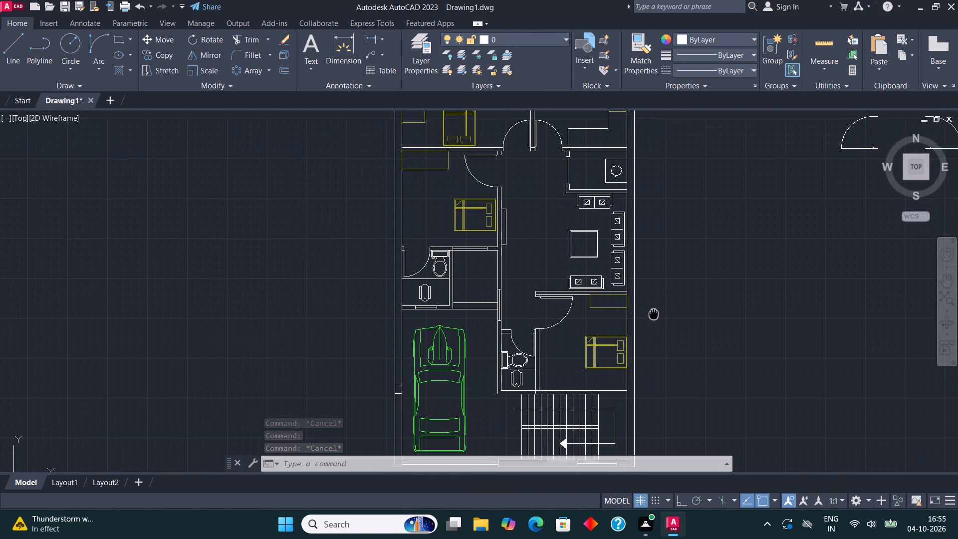
{"action": "middle_click_drag", "start_coordinate": [654, 313], "coordinate": [634, 323]}
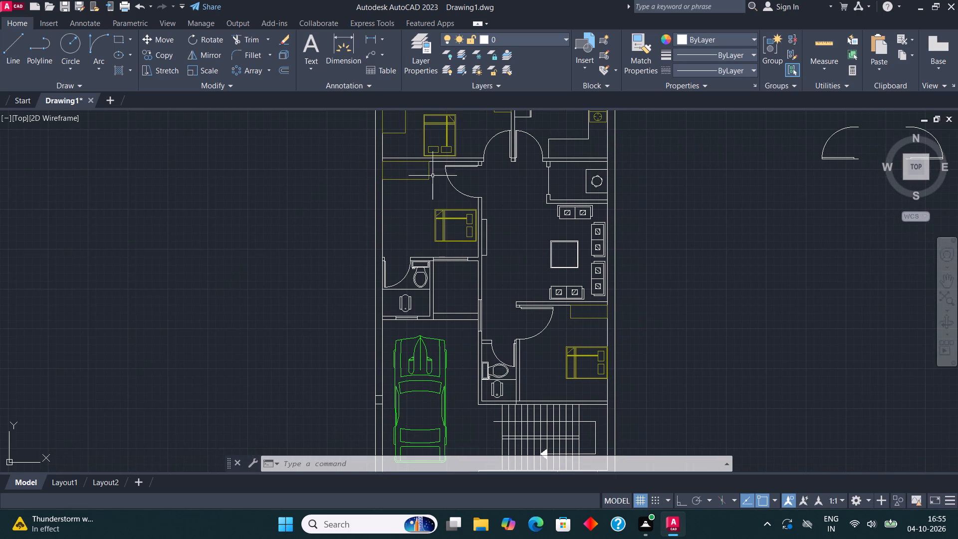
{"action": "left_click", "coordinate": [418, 40]}
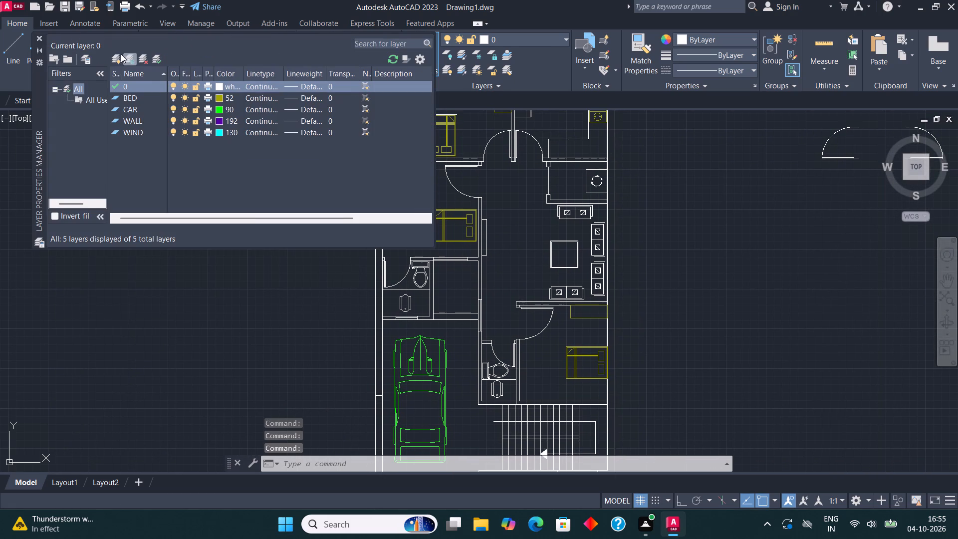
{"action": "left_click", "coordinate": [115, 52]}
{"action": "type", "text": "DOOR"}
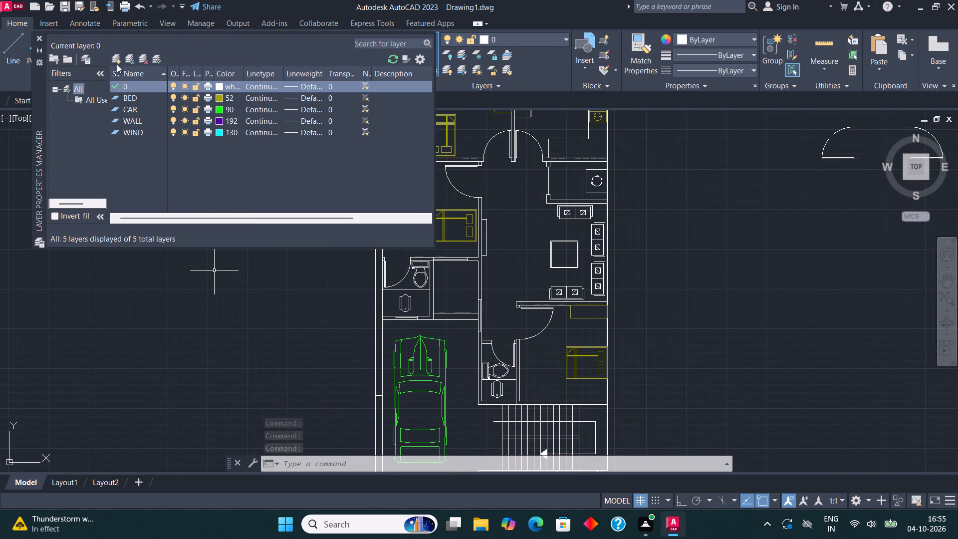
{"action": "left_click", "coordinate": [115, 63]}
{"action": "type", "text": "DOOR"}
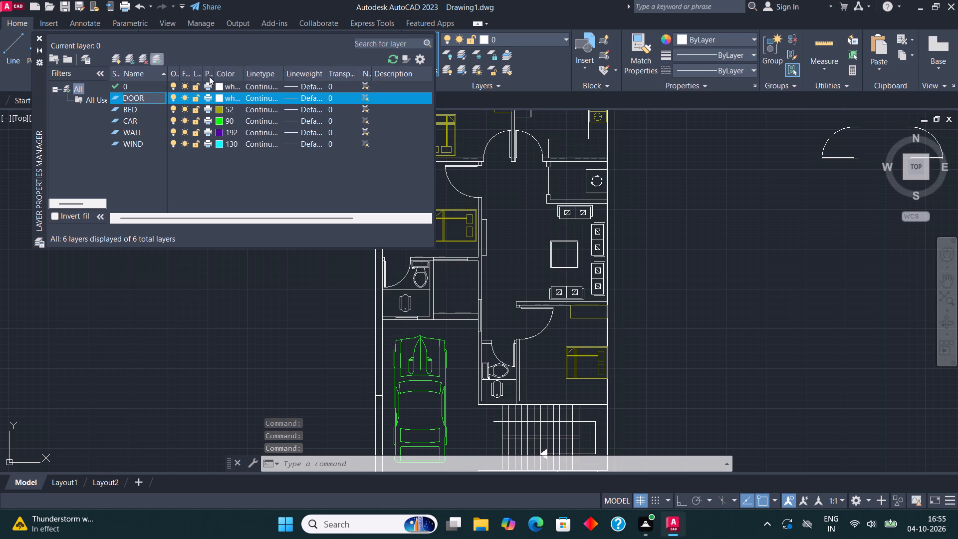
{"action": "left_click", "coordinate": [220, 97]}
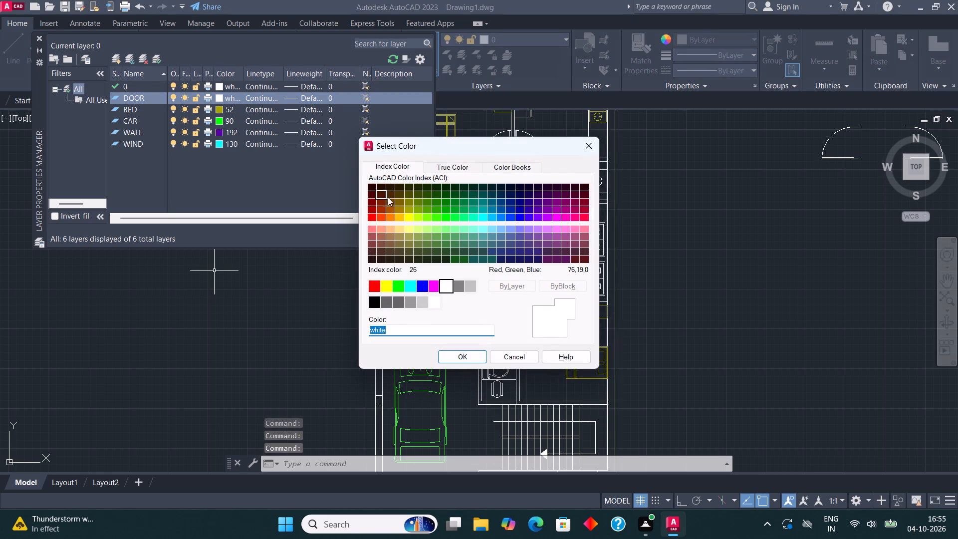
{"action": "left_click", "coordinate": [382, 220]}
{"action": "left_click", "coordinate": [473, 357]}
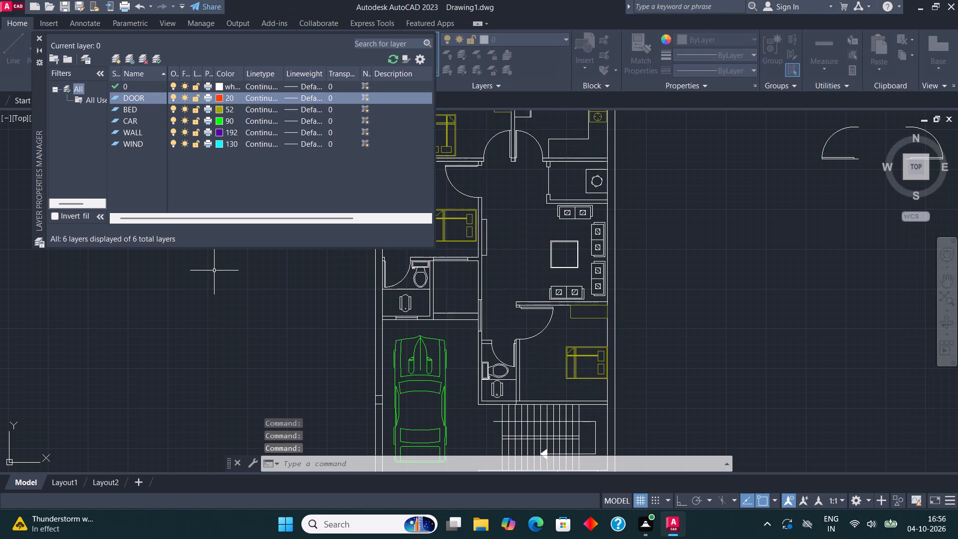
{"action": "left_click", "coordinate": [38, 38]}
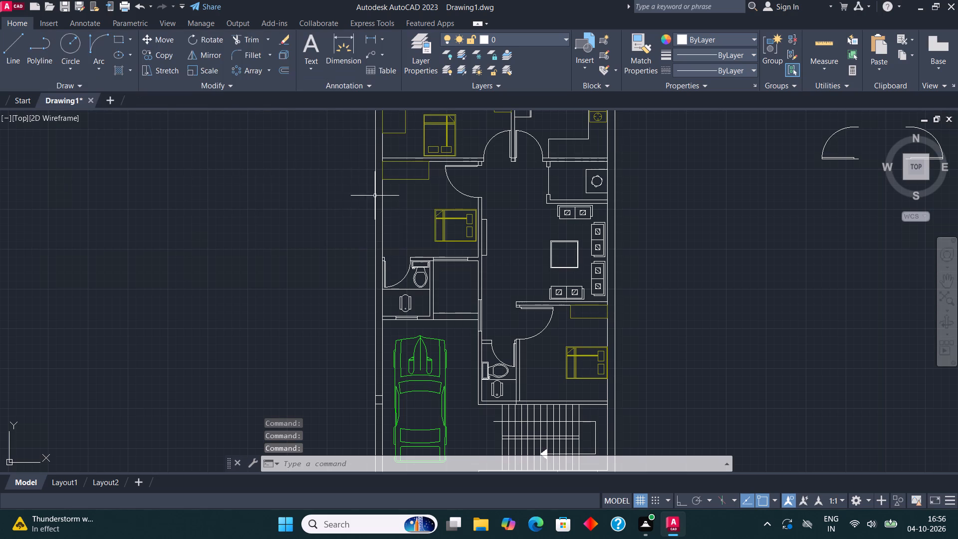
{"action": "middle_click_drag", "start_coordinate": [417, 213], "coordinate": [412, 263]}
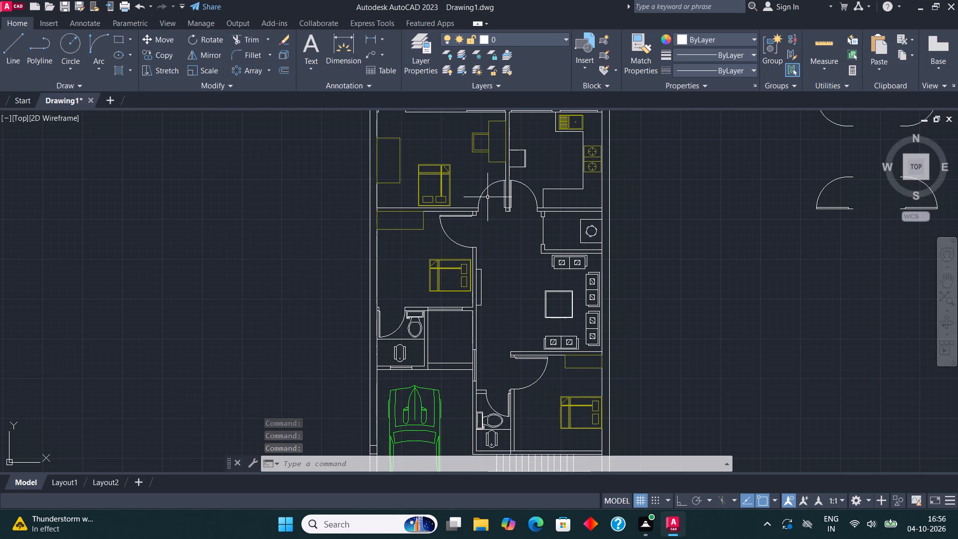
Select all door blocks similar to the upper bedroom's door and assign them to the DOOR layer.
{"action": "left_click", "coordinate": [483, 191]}
{"action": "right_click", "coordinate": [483, 191]}
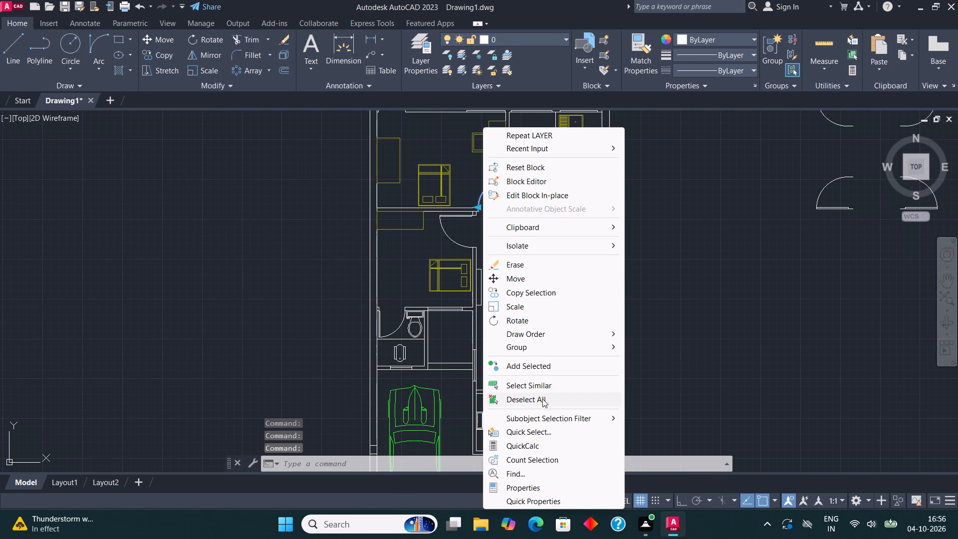
{"action": "left_click", "coordinate": [542, 388]}
{"action": "left_click", "coordinate": [537, 30]}
{"action": "left_click", "coordinate": [537, 38]}
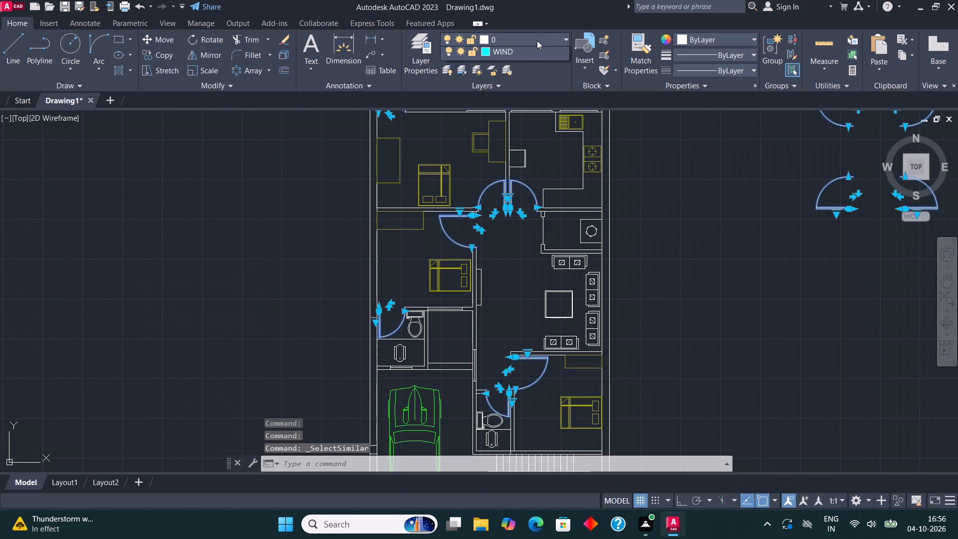
{"action": "left_click", "coordinate": [530, 98]}
{"action": "key", "text": "Escape"}
{"action": "scroll", "coordinate": [521, 199], "scroll_direction": "down", "scroll_amount": 1}
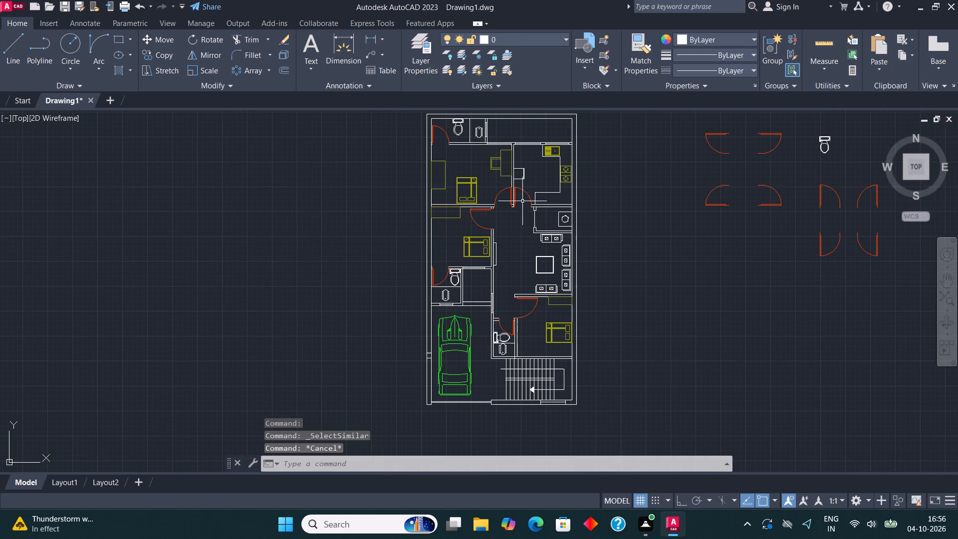
Assign the living room's sofas and square centre table to the BED layer.
{"action": "middle_click_drag", "start_coordinate": [543, 209], "coordinate": [571, 215]}
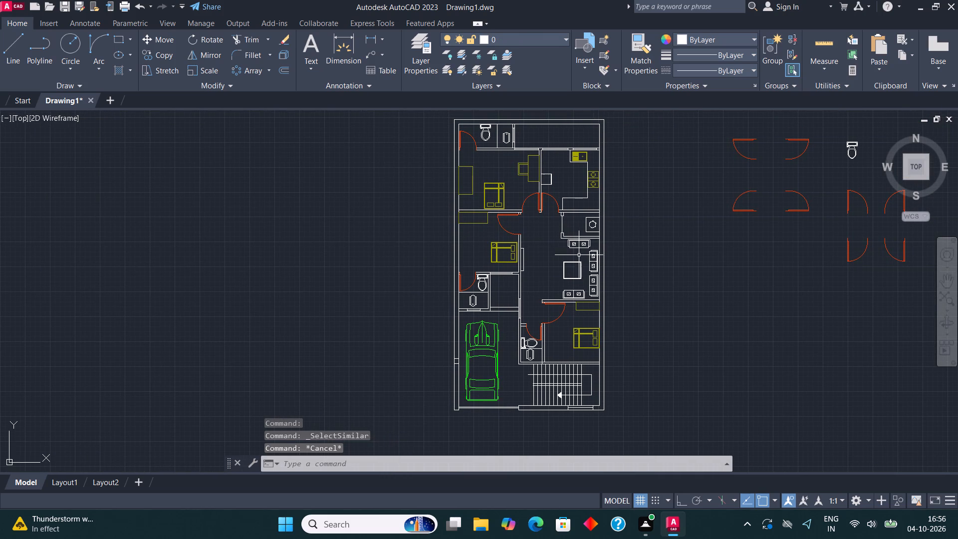
{"action": "scroll", "coordinate": [589, 285], "scroll_direction": "up", "scroll_amount": 3}
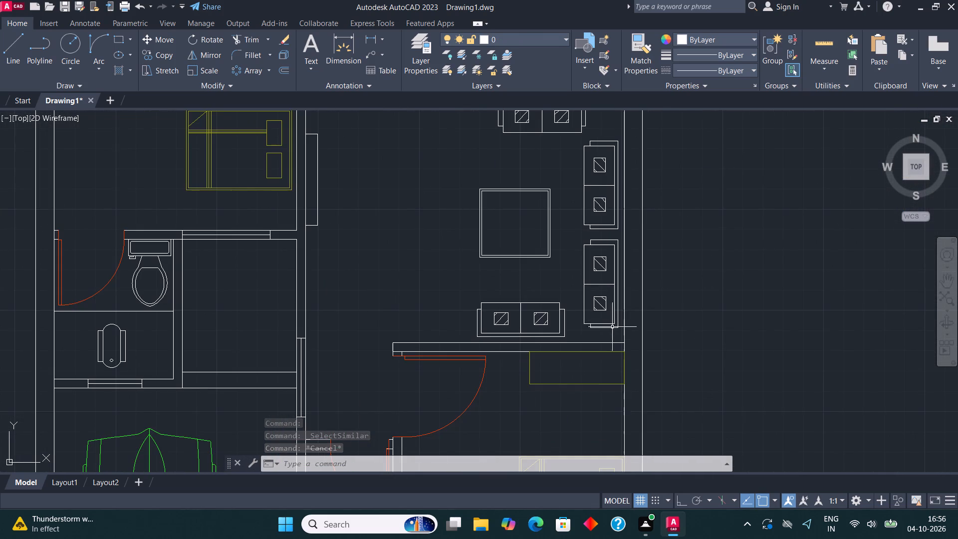
{"action": "left_click", "coordinate": [621, 337]}
{"action": "scroll", "coordinate": [617, 331], "scroll_direction": "down", "scroll_amount": 1}
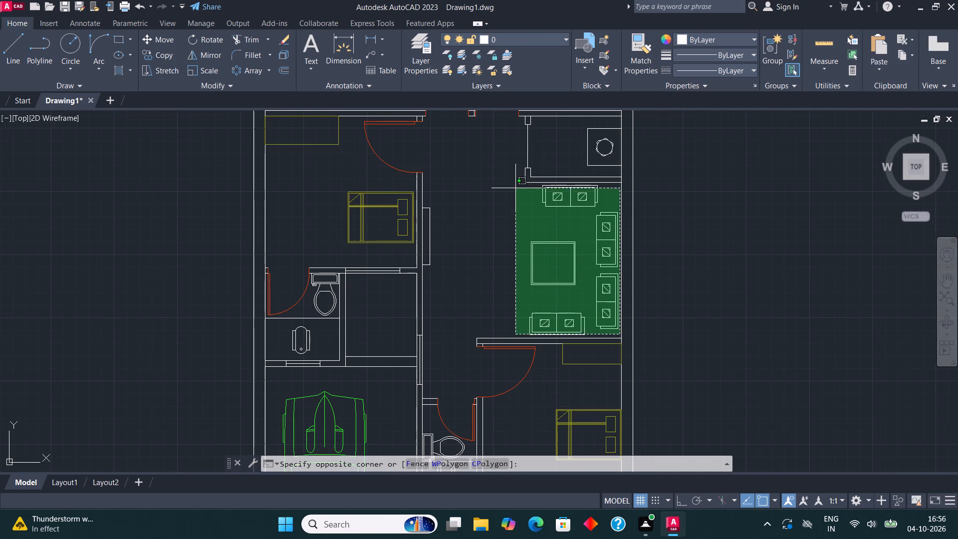
{"action": "left_click", "coordinate": [515, 184]}
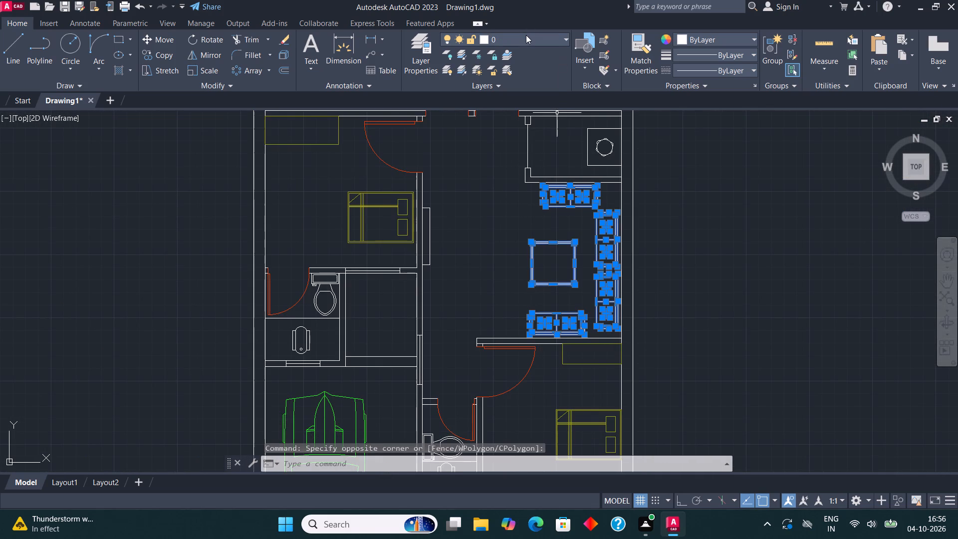
{"action": "left_click", "coordinate": [526, 35]}
{"action": "left_click", "coordinate": [520, 71]}
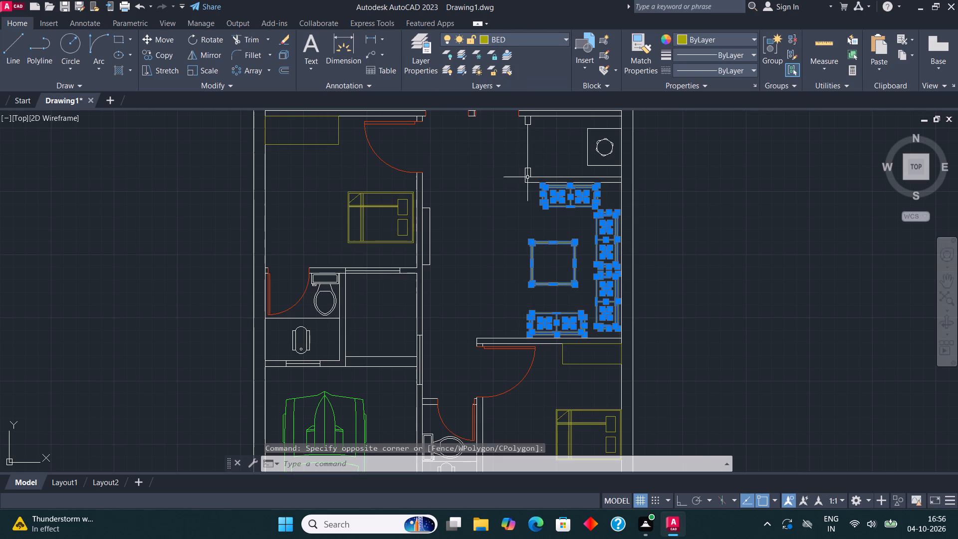
{"action": "key", "text": "Escape"}
Assign the toilets and washbasins in all three bathrooms, plus the partition lines in the upper and lower ones, to the BED layer.
{"action": "middle_click_drag", "start_coordinate": [473, 279], "coordinate": [580, 253]}
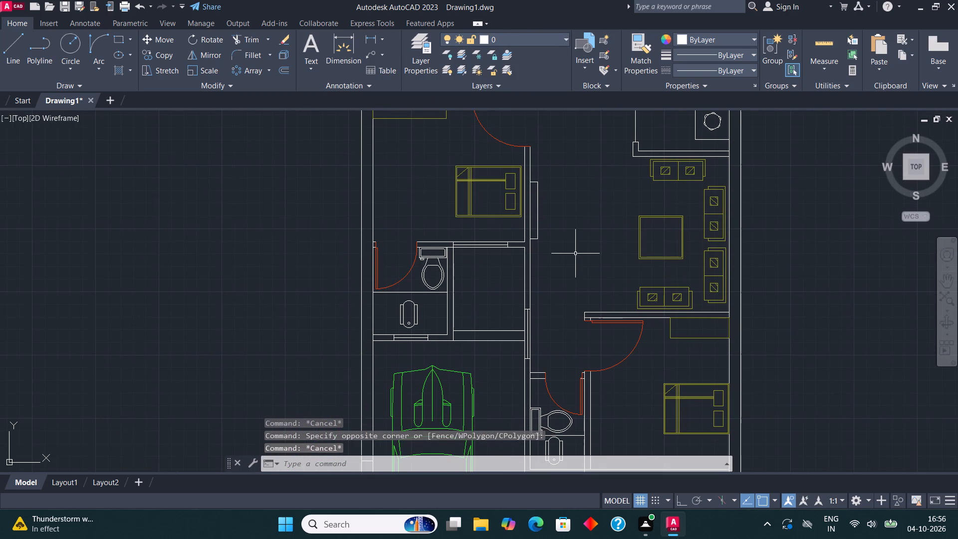
{"action": "scroll", "coordinate": [431, 325], "scroll_direction": "up", "scroll_amount": 2}
{"action": "left_click", "coordinate": [412, 330]}
{"action": "left_click", "coordinate": [328, 252]}
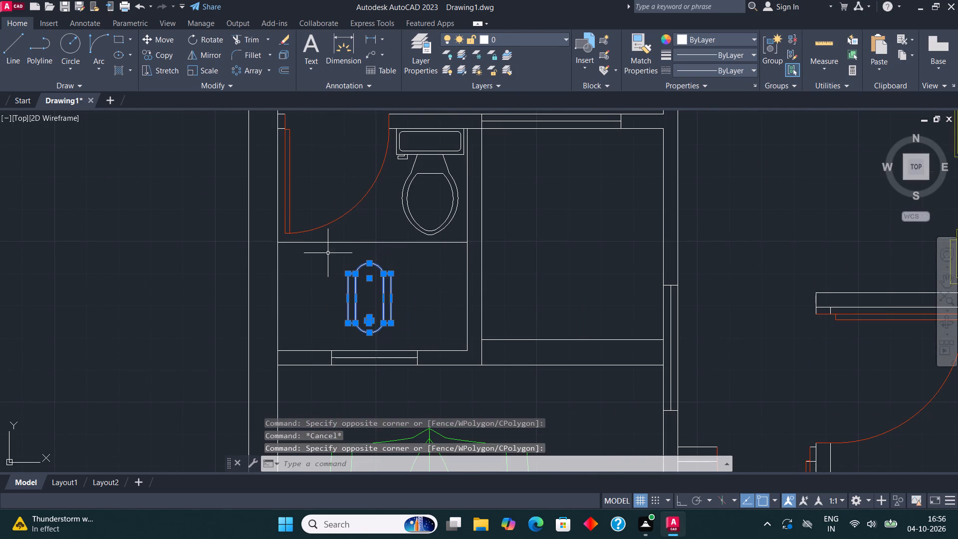
{"action": "middle_click_drag", "start_coordinate": [501, 331], "coordinate": [502, 342]}
{"action": "left_click", "coordinate": [433, 219]}
{"action": "left_click", "coordinate": [397, 212]}
{"action": "scroll", "coordinate": [416, 251], "scroll_direction": "down", "scroll_amount": 3}
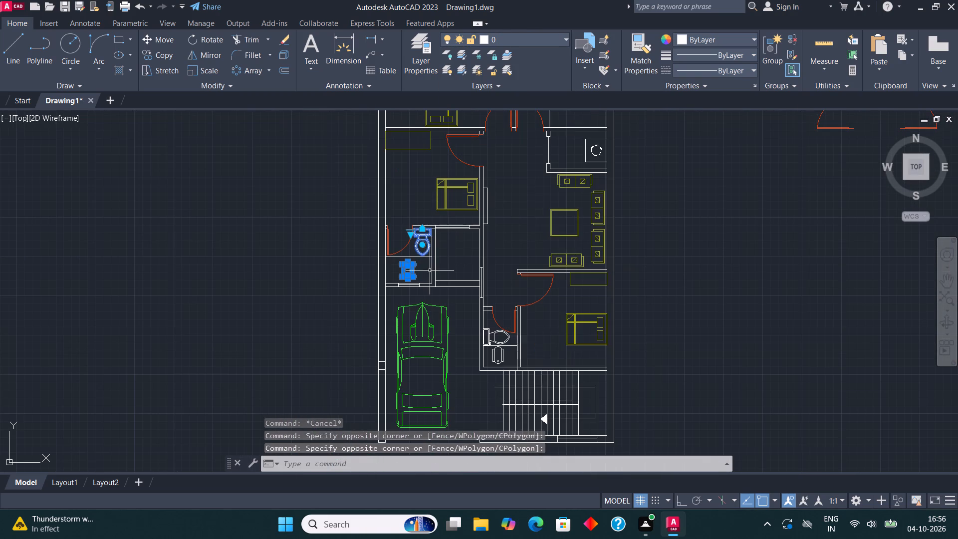
{"action": "scroll", "coordinate": [497, 358], "scroll_direction": "up", "scroll_amount": 3}
{"action": "left_click", "coordinate": [514, 384]}
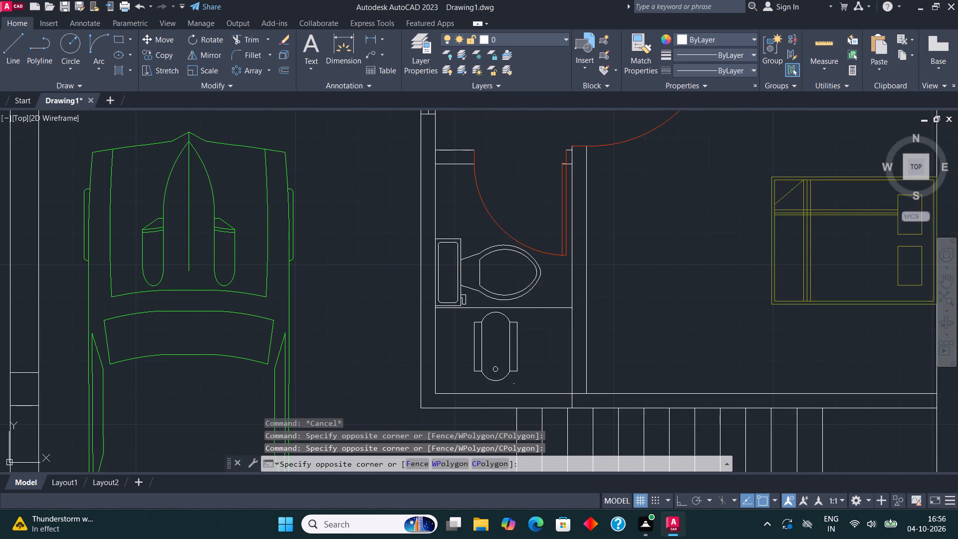
{"action": "left_click", "coordinate": [453, 270]}
{"action": "scroll", "coordinate": [472, 345], "scroll_direction": "down", "scroll_amount": 4}
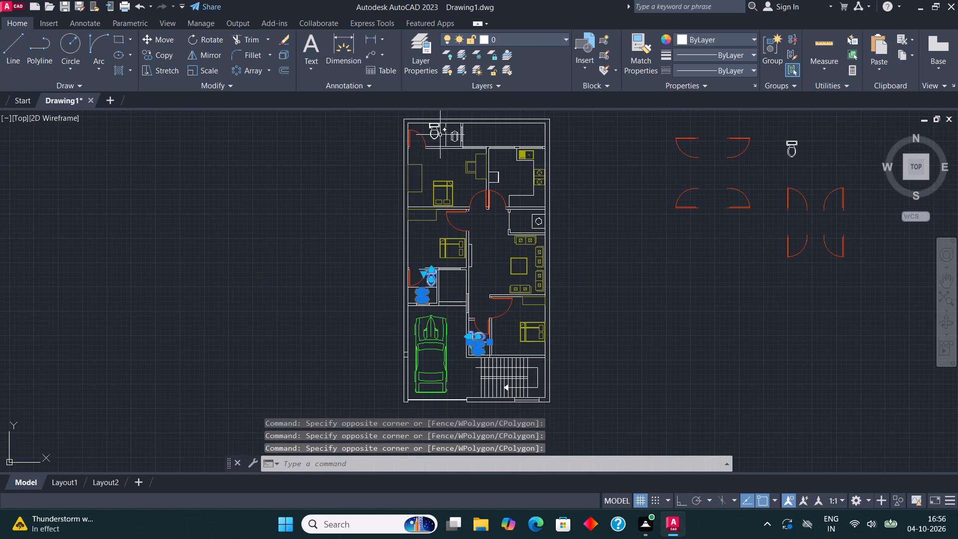
{"action": "scroll", "coordinate": [442, 124], "scroll_direction": "up", "scroll_amount": 5}
{"action": "left_click", "coordinate": [550, 289]}
{"action": "left_click", "coordinate": [340, 177]}
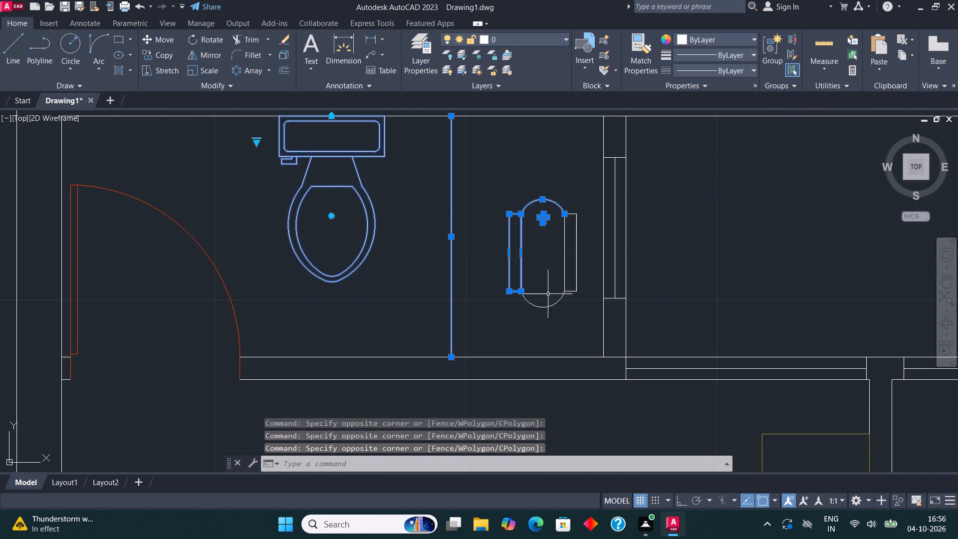
{"action": "left_click", "coordinate": [579, 324]}
{"action": "left_click", "coordinate": [530, 192]}
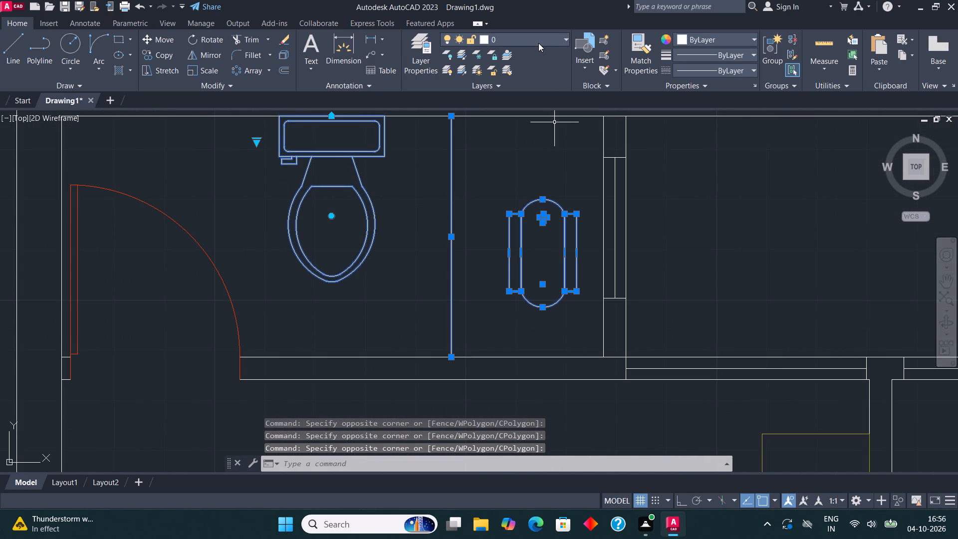
{"action": "left_click", "coordinate": [537, 40]}
{"action": "left_click", "coordinate": [526, 70]}
{"action": "scroll", "coordinate": [501, 187], "scroll_direction": "down", "scroll_amount": 2}
{"action": "key", "text": "Escape"}
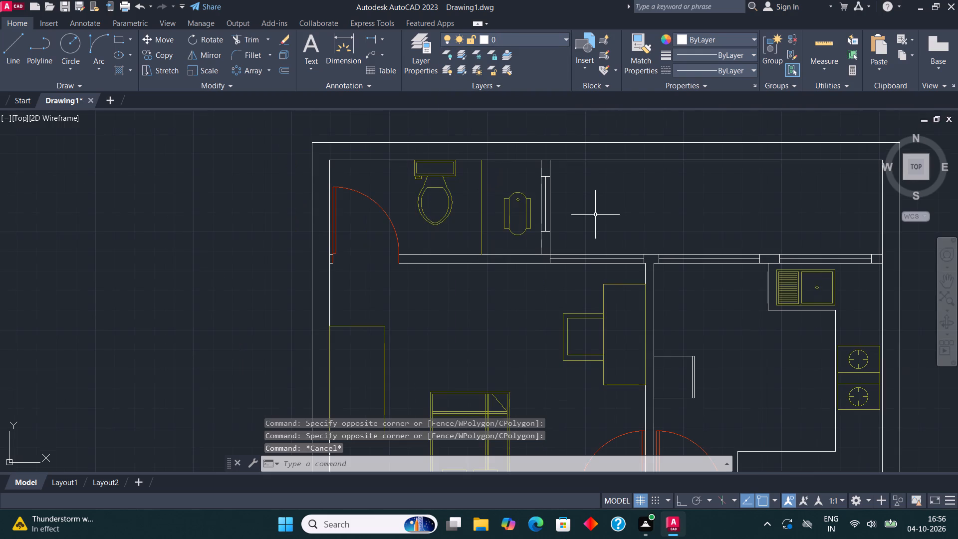
Assign the small rectangular unit against the kitchen's bedroom-side wall to the BED layer.
{"action": "middle_click_drag", "start_coordinate": [606, 216], "coordinate": [586, 216]}
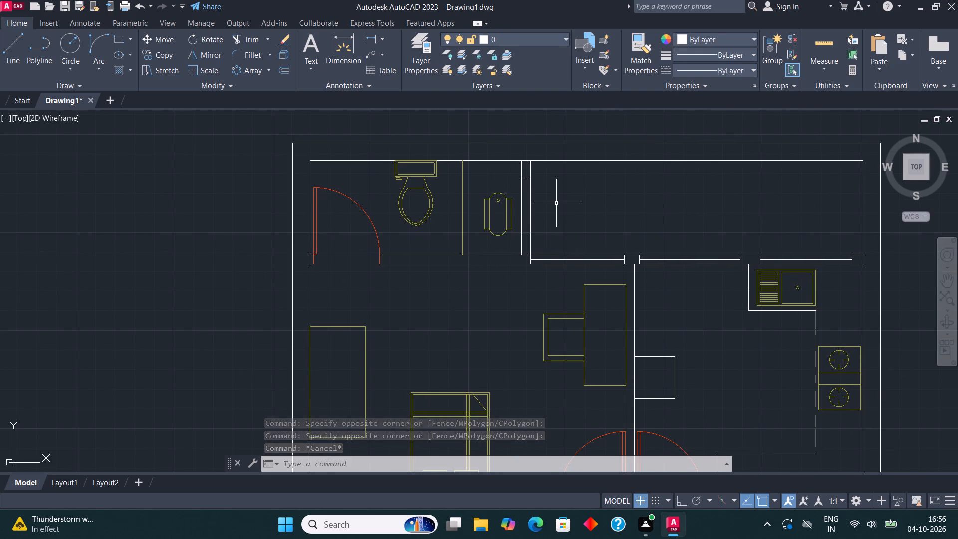
{"action": "scroll", "coordinate": [559, 208], "scroll_direction": "down", "scroll_amount": 1}
{"action": "scroll", "coordinate": [634, 328], "scroll_direction": "up", "scroll_amount": 1}
{"action": "left_click_drag", "start_coordinate": [632, 339], "coordinate": [630, 333]}
{"action": "left_click", "coordinate": [594, 276]}
{"action": "left_click", "coordinate": [512, 43]}
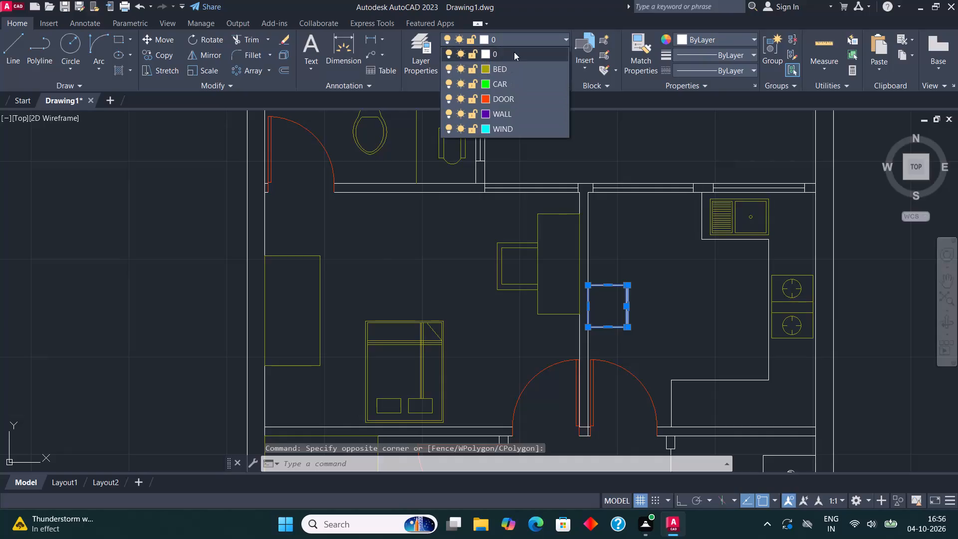
{"action": "left_click", "coordinate": [514, 69]}
{"action": "scroll", "coordinate": [516, 132], "scroll_direction": "down", "scroll_amount": 1}
{"action": "key", "text": "Escape"}
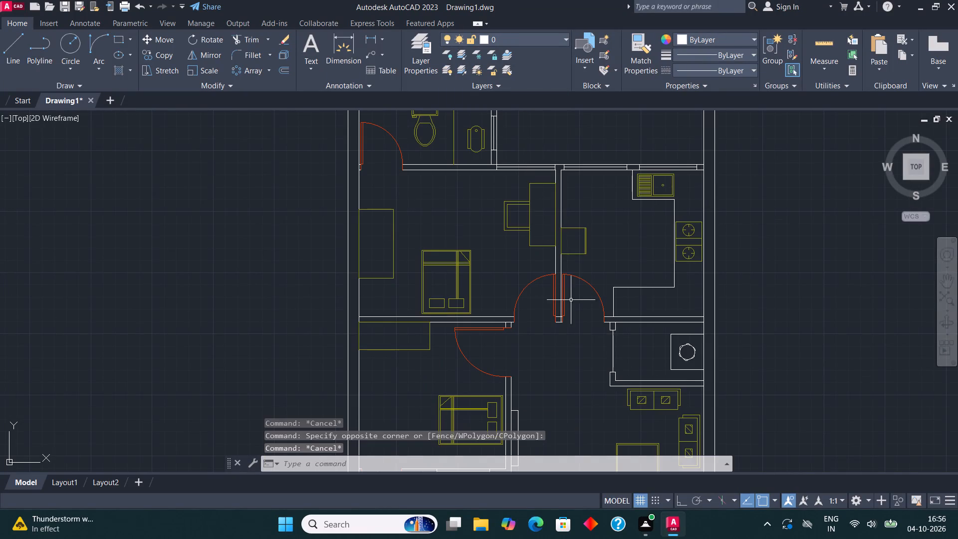
Assign the upper bathroom's window beside the washbasin to the WIND layer.
{"action": "middle_click_drag", "start_coordinate": [567, 299], "coordinate": [580, 129]}
{"action": "scroll", "coordinate": [577, 181], "scroll_direction": "down", "scroll_amount": 1}
{"action": "middle_click_drag", "start_coordinate": [579, 245], "coordinate": [576, 138]}
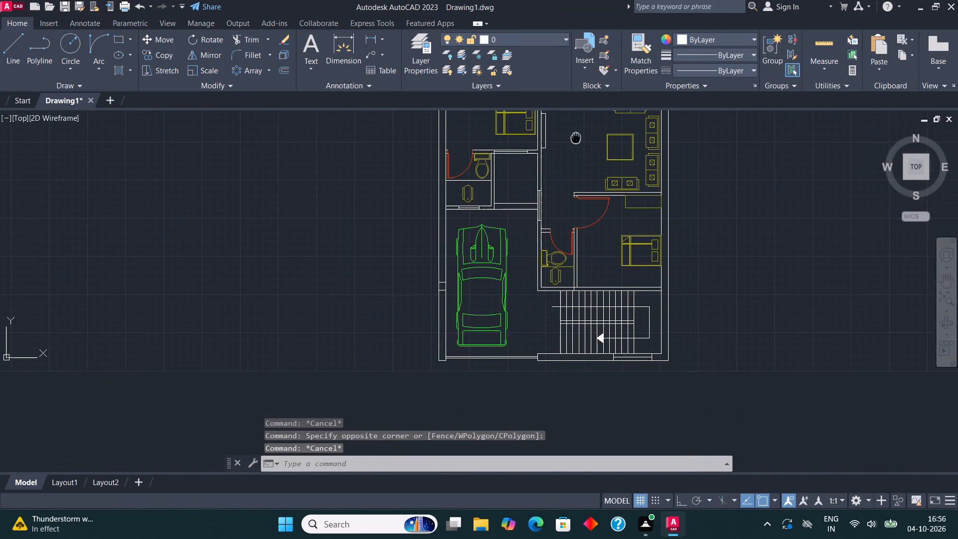
{"action": "middle_click_drag", "start_coordinate": [576, 138], "coordinate": [582, 390]}
{"action": "scroll", "coordinate": [539, 171], "scroll_direction": "up", "scroll_amount": 3}
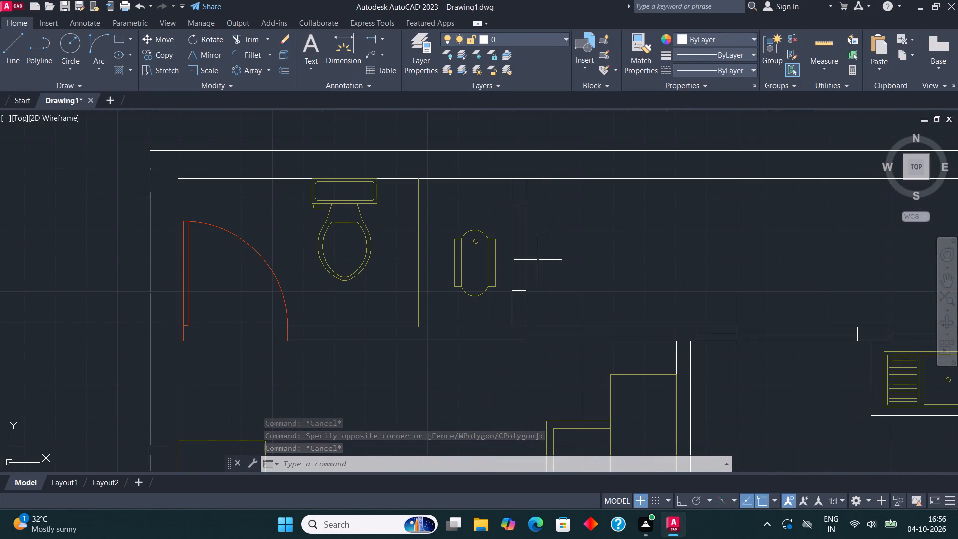
{"action": "middle_click_drag", "start_coordinate": [521, 300], "coordinate": [520, 327]}
{"action": "left_click", "coordinate": [505, 327]}
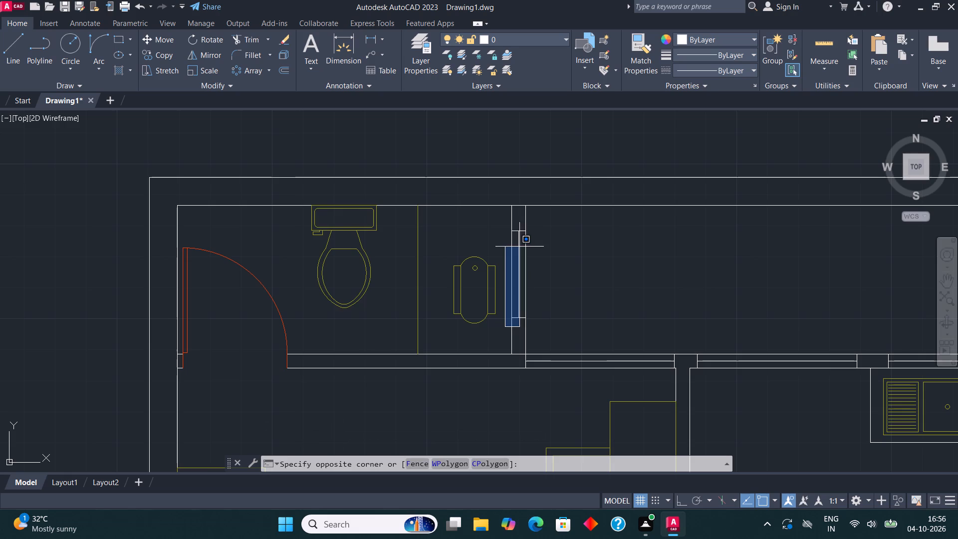
{"action": "left_click", "coordinate": [530, 224]}
{"action": "left_click", "coordinate": [535, 36]}
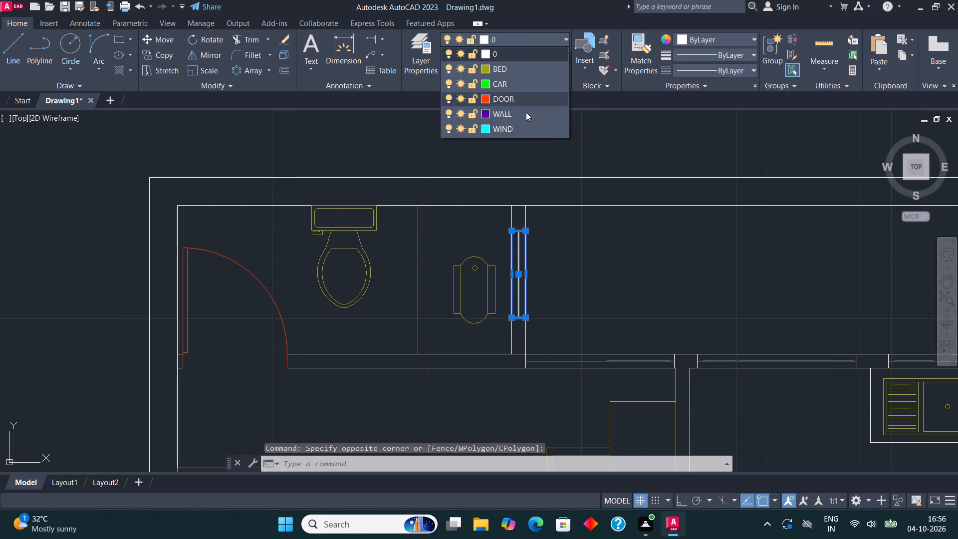
{"action": "left_click", "coordinate": [520, 129]}
{"action": "scroll", "coordinate": [420, 209], "scroll_direction": "down", "scroll_amount": 1}
{"action": "key", "text": "Escape"}
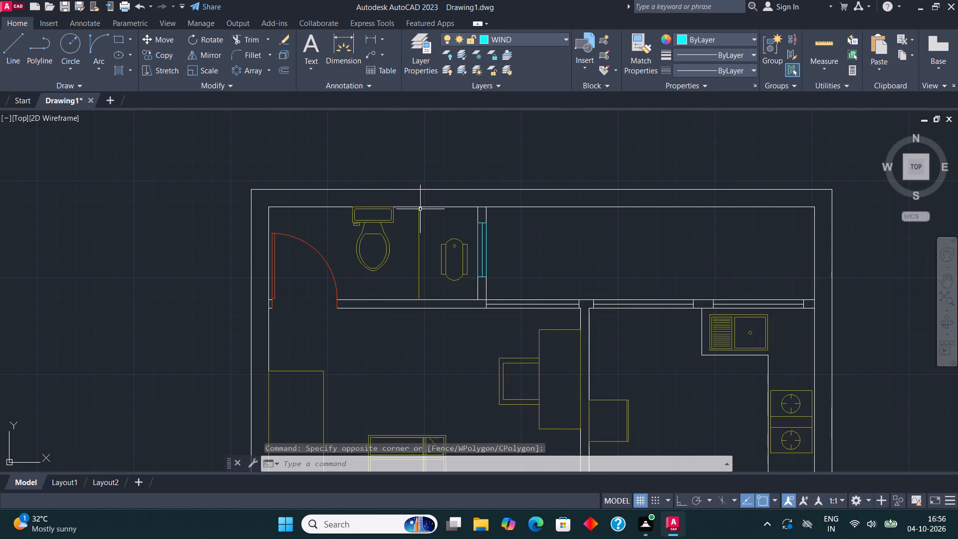
Assign the window in the upper bedroom's top wall, near the desk, to the WIND layer.
{"action": "middle_click_drag", "start_coordinate": [581, 222], "coordinate": [504, 138]}
{"action": "scroll", "coordinate": [421, 219], "scroll_direction": "up", "scroll_amount": 2}
{"action": "left_click", "coordinate": [375, 246]}
{"action": "left_click", "coordinate": [633, 175]}
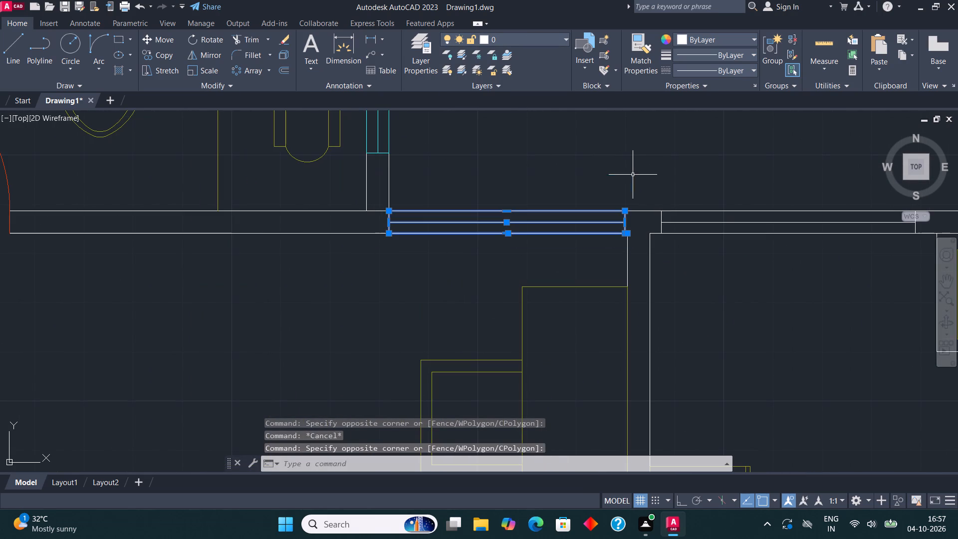
{"action": "left_click", "coordinate": [514, 35]}
{"action": "left_click", "coordinate": [508, 130]}
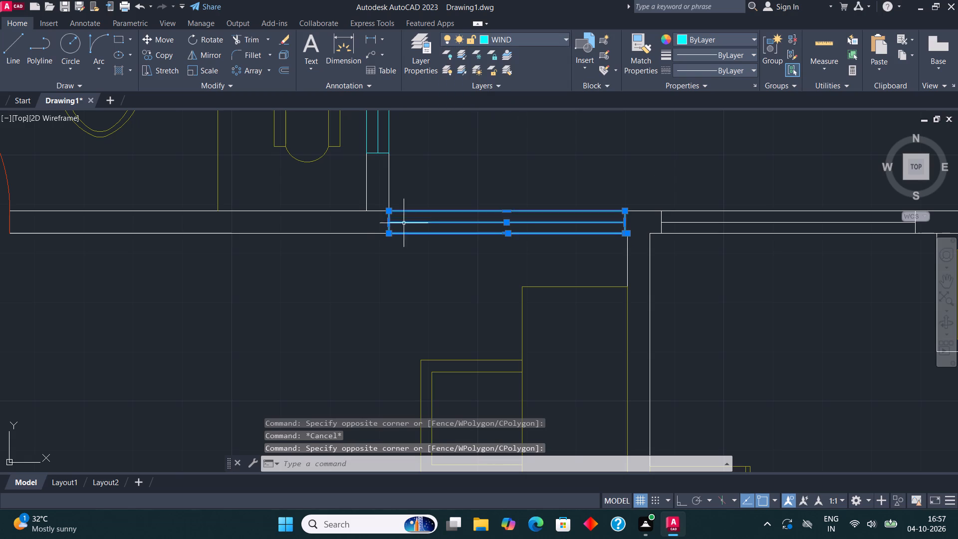
{"action": "scroll", "coordinate": [403, 224], "scroll_direction": "down", "scroll_amount": 1}
{"action": "key", "text": "Escape"}
Assign the kitchen's top-wall window nearest the bedroom wall to the WIND layer.
{"action": "middle_click_drag", "start_coordinate": [604, 226], "coordinate": [557, 230]}
{"action": "scroll", "coordinate": [557, 230], "scroll_direction": "up", "scroll_amount": 2}
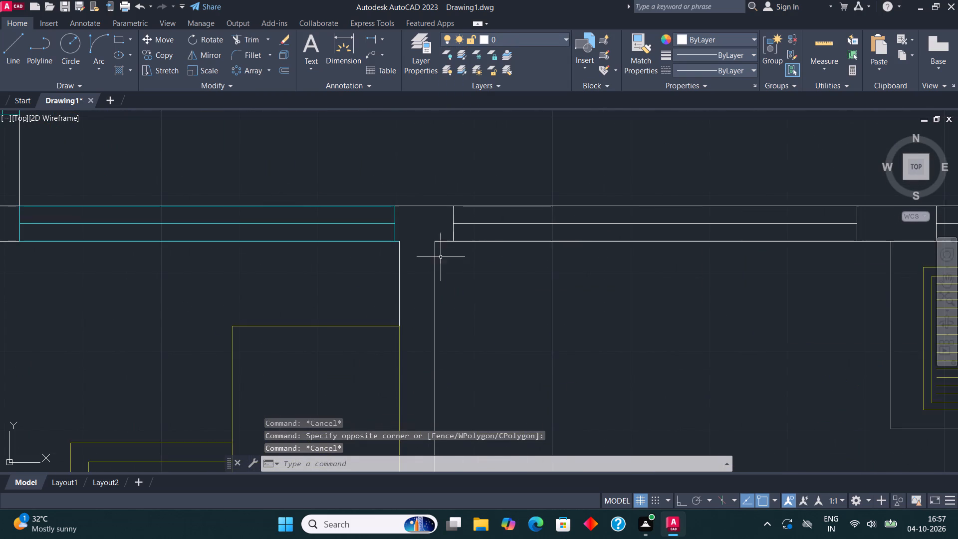
{"action": "left_click", "coordinate": [441, 257]}
{"action": "left_click", "coordinate": [863, 187]}
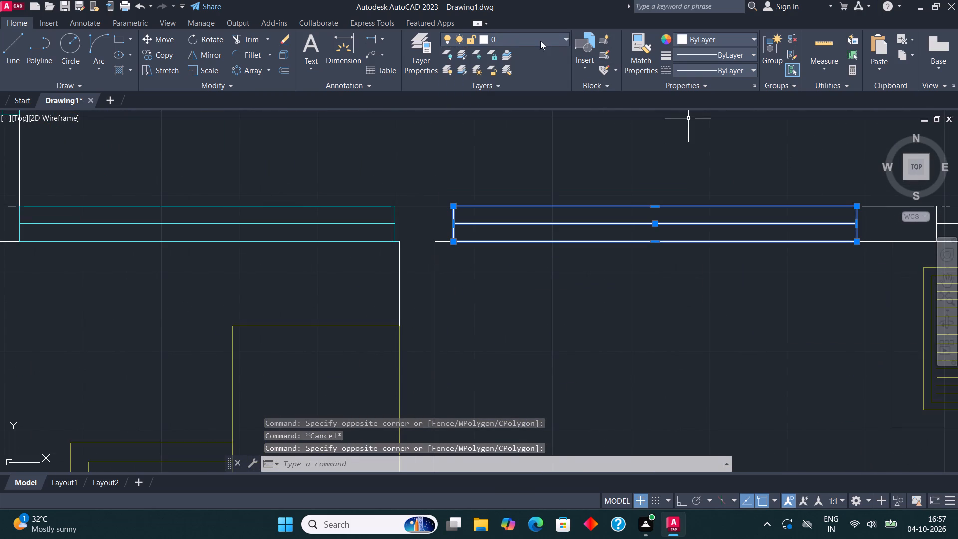
{"action": "left_click", "coordinate": [540, 41]}
{"action": "left_click", "coordinate": [516, 130]}
{"action": "scroll", "coordinate": [415, 203], "scroll_direction": "down", "scroll_amount": 3}
{"action": "key", "text": "Escape"}
Assign the kitchen window above the sink to the WIND layer.
{"action": "scroll", "coordinate": [556, 209], "scroll_direction": "up", "scroll_amount": 2}
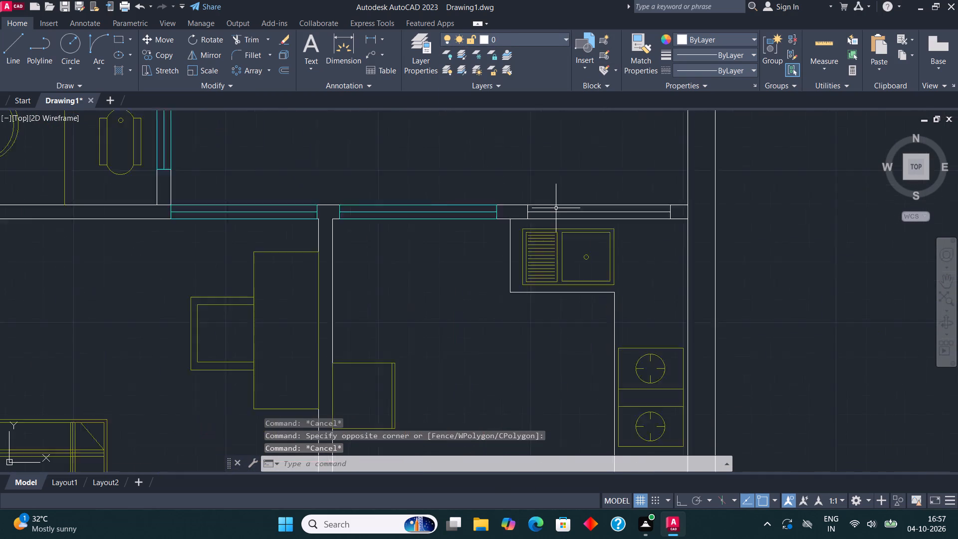
{"action": "scroll", "coordinate": [556, 208], "scroll_direction": "up", "scroll_amount": 1}
{"action": "left_click", "coordinate": [463, 255]}
{"action": "left_click", "coordinate": [849, 190]}
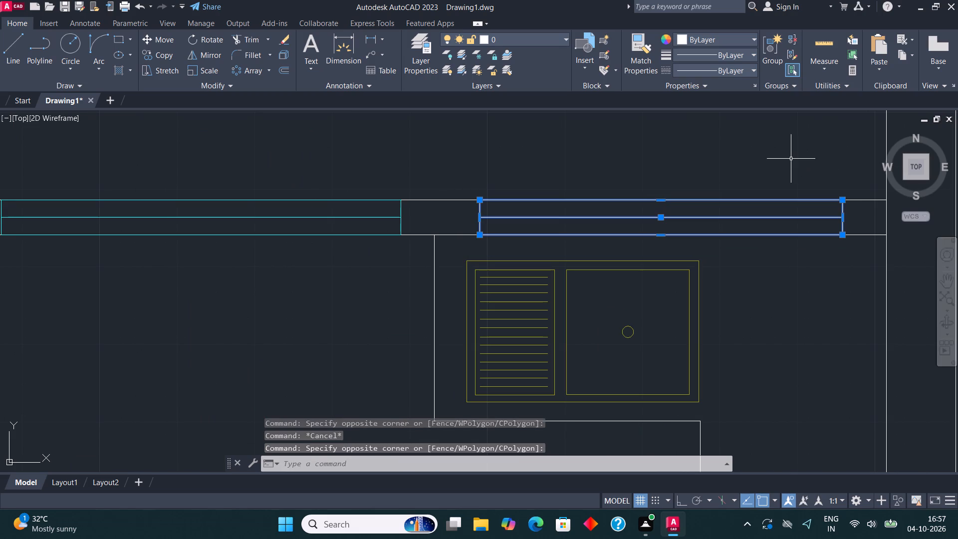
{"action": "left_click", "coordinate": [514, 36]}
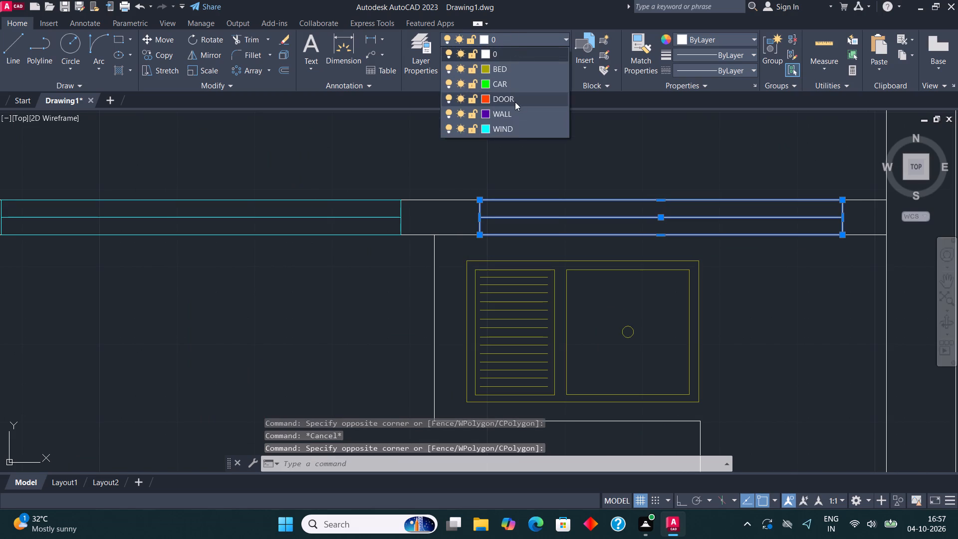
{"action": "left_click", "coordinate": [515, 129]}
{"action": "scroll", "coordinate": [541, 168], "scroll_direction": "down", "scroll_amount": 3}
{"action": "key", "text": "Escape"}
Assign the window in the middle bedroom's lower wall, next to the bathroom, to the WIND layer.
{"action": "middle_click_drag", "start_coordinate": [378, 277], "coordinate": [437, 239]}
{"action": "scroll", "coordinate": [460, 239], "scroll_direction": "down", "scroll_amount": 2}
{"action": "middle_click_drag", "start_coordinate": [457, 276], "coordinate": [506, 193]}
{"action": "scroll", "coordinate": [423, 307], "scroll_direction": "up", "scroll_amount": 2}
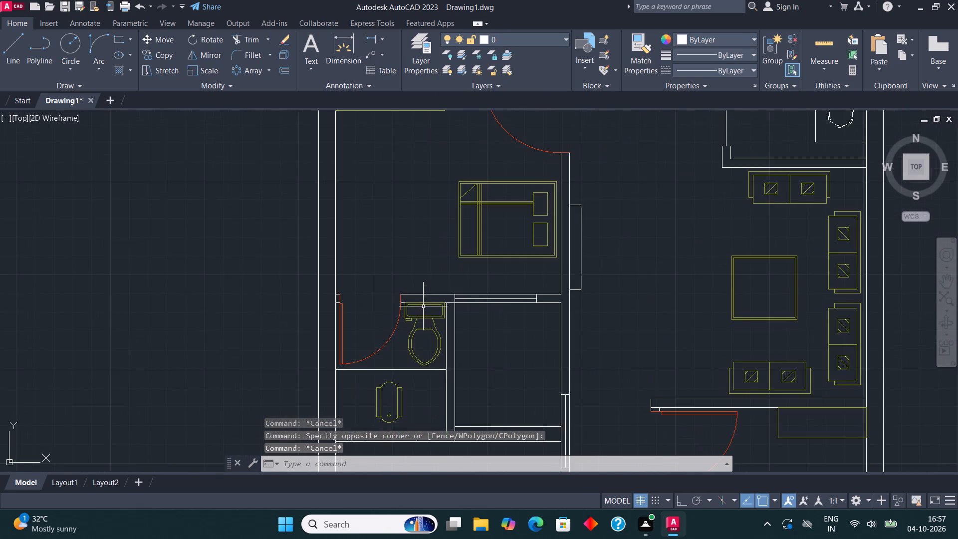
{"action": "scroll", "coordinate": [503, 308], "scroll_direction": "up", "scroll_amount": 2}
{"action": "left_click", "coordinate": [364, 305]}
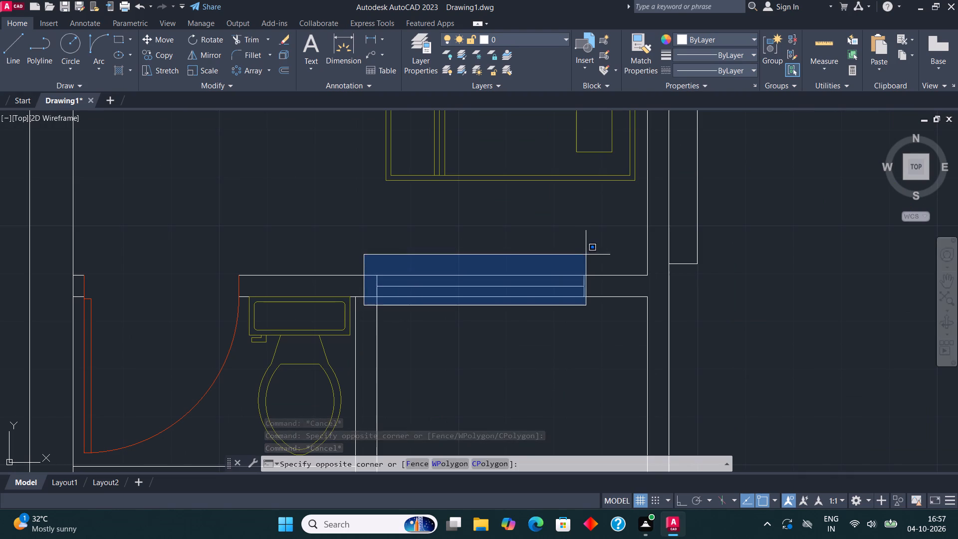
{"action": "left_click", "coordinate": [596, 257]}
{"action": "left_click", "coordinate": [536, 37]}
{"action": "left_click", "coordinate": [520, 124]}
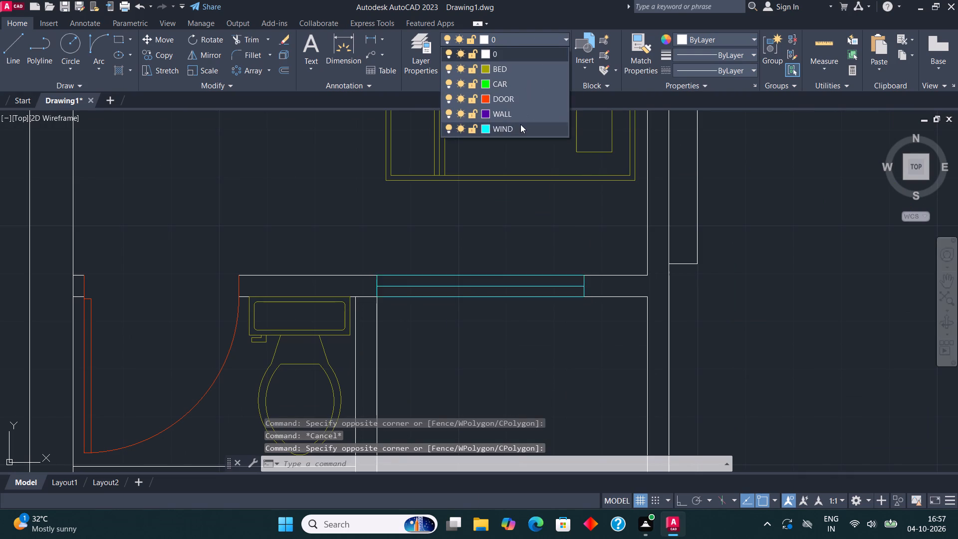
{"action": "scroll", "coordinate": [481, 177], "scroll_direction": "down", "scroll_amount": 3}
{"action": "key", "text": "Escape"}
Assign the window in the middle bathroom's lower wall facing the car and the one between parking and living area to the WIND layer.
{"action": "scroll", "coordinate": [389, 281], "scroll_direction": "up", "scroll_amount": 2}
{"action": "left_click", "coordinate": [399, 319]}
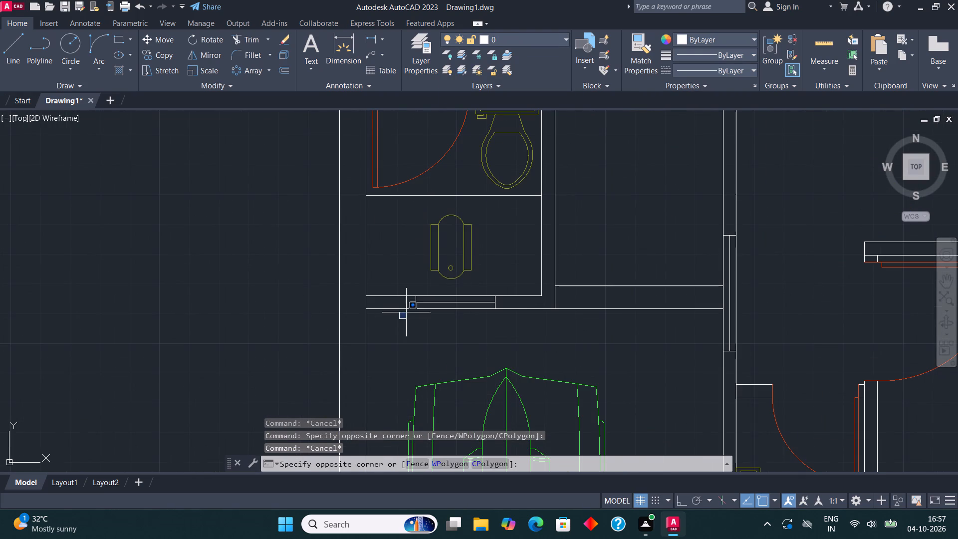
{"action": "left_click", "coordinate": [522, 289]}
{"action": "scroll", "coordinate": [605, 150], "scroll_direction": "down", "scroll_amount": 2}
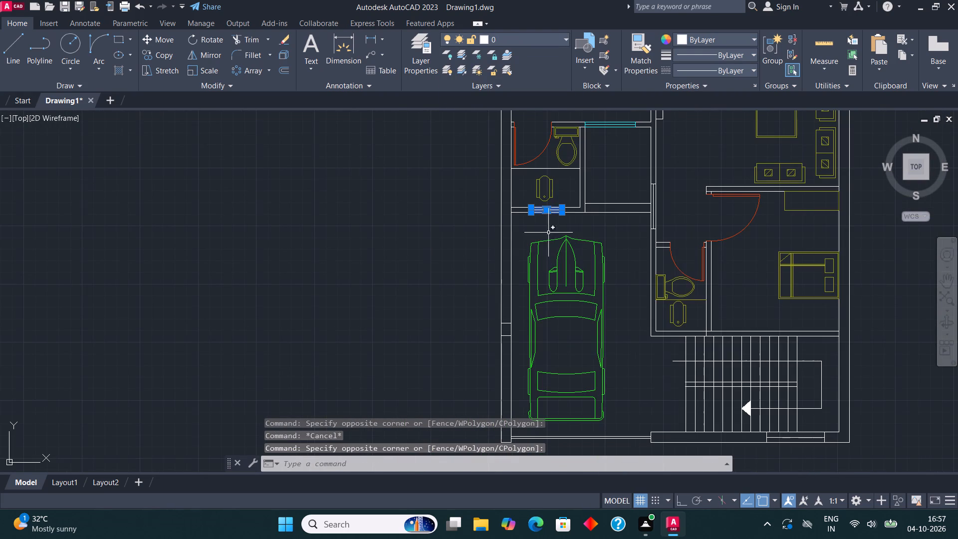
{"action": "scroll", "coordinate": [639, 226], "scroll_direction": "up", "scroll_amount": 1}
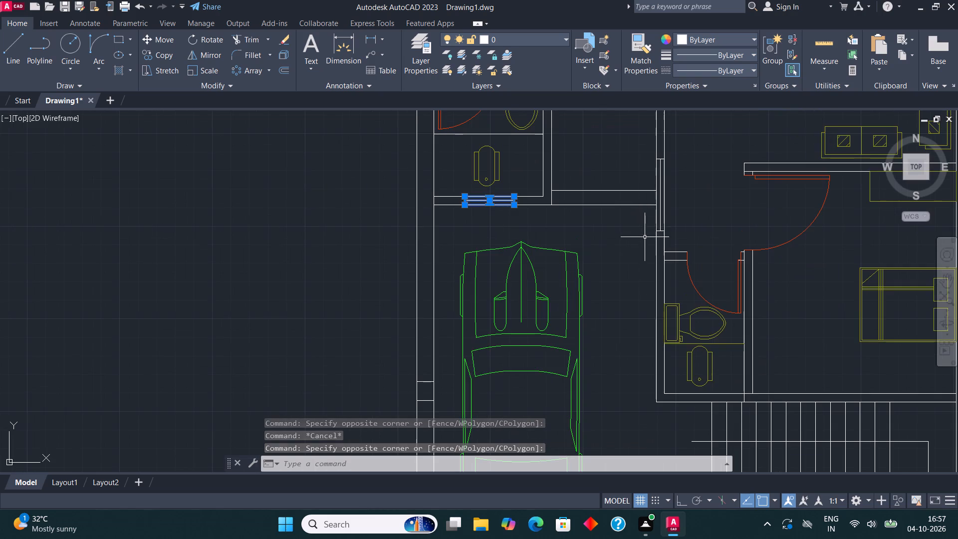
{"action": "left_click", "coordinate": [646, 237]}
{"action": "left_click", "coordinate": [673, 150]}
{"action": "left_click", "coordinate": [532, 39]}
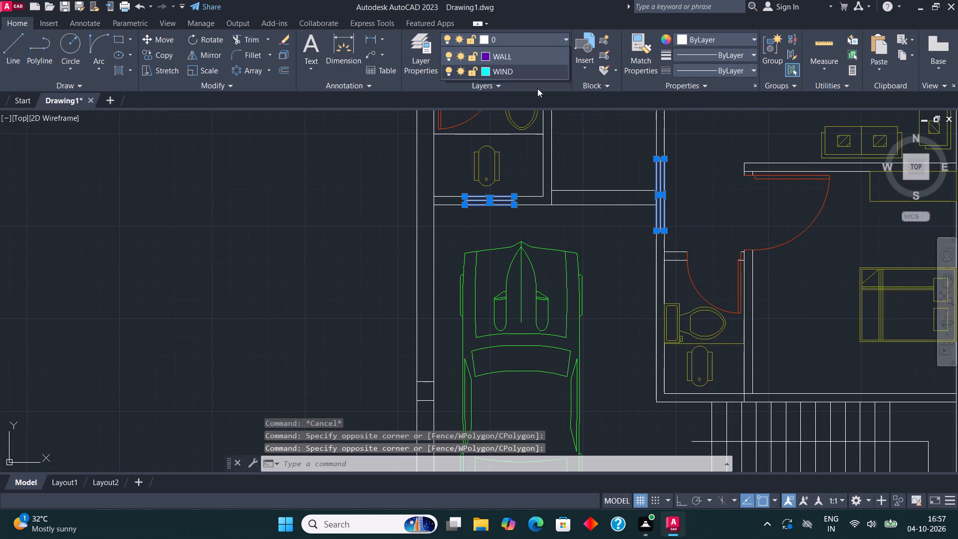
{"action": "left_click", "coordinate": [531, 123]}
{"action": "scroll", "coordinate": [375, 261], "scroll_direction": "down", "scroll_amount": 1}
{"action": "key", "text": "Escape"}
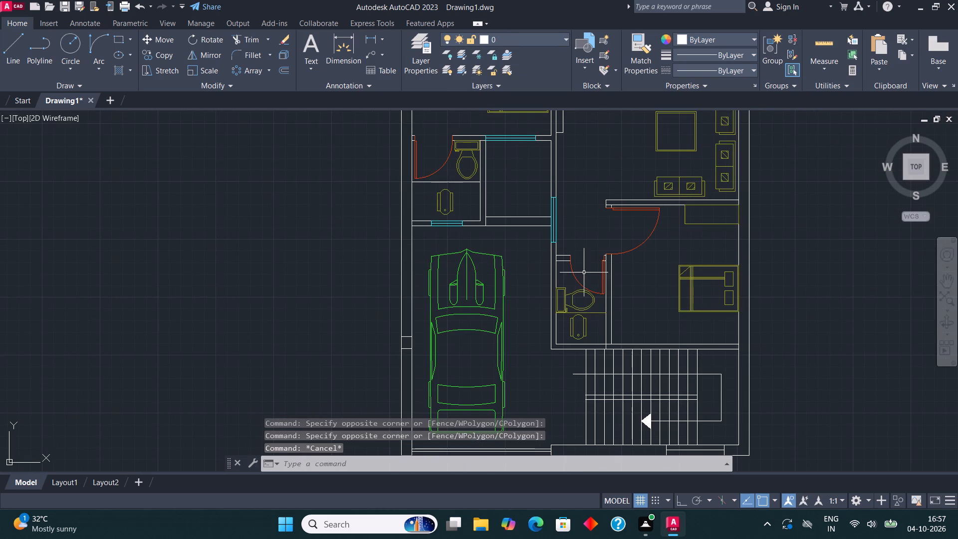
Assign the window in the outer wall below the staircase to the WIND layer.
{"action": "middle_click_drag", "start_coordinate": [583, 272], "coordinate": [523, 198]}
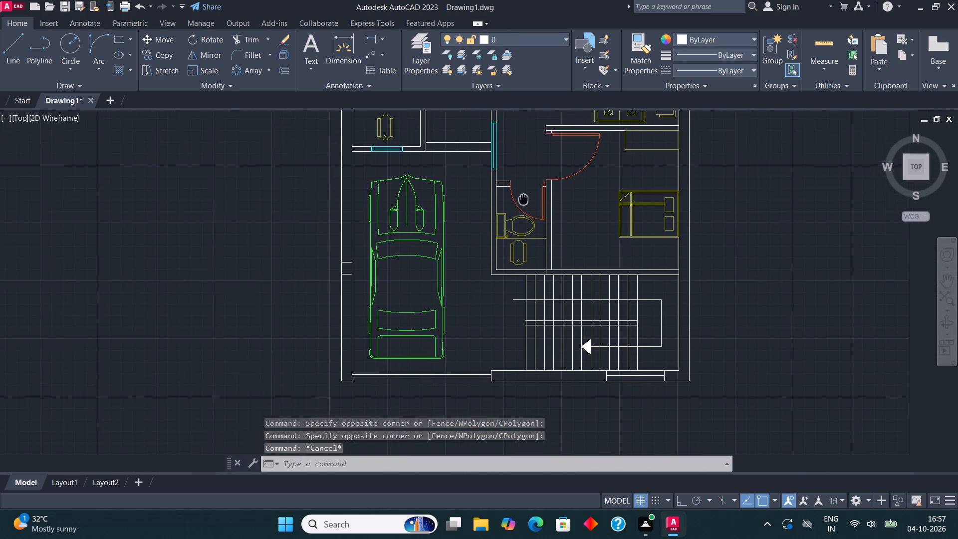
{"action": "middle_click_drag", "start_coordinate": [523, 198], "coordinate": [500, 199]}
{"action": "scroll", "coordinate": [581, 374], "scroll_direction": "up", "scroll_amount": 2}
{"action": "left_click", "coordinate": [577, 398]}
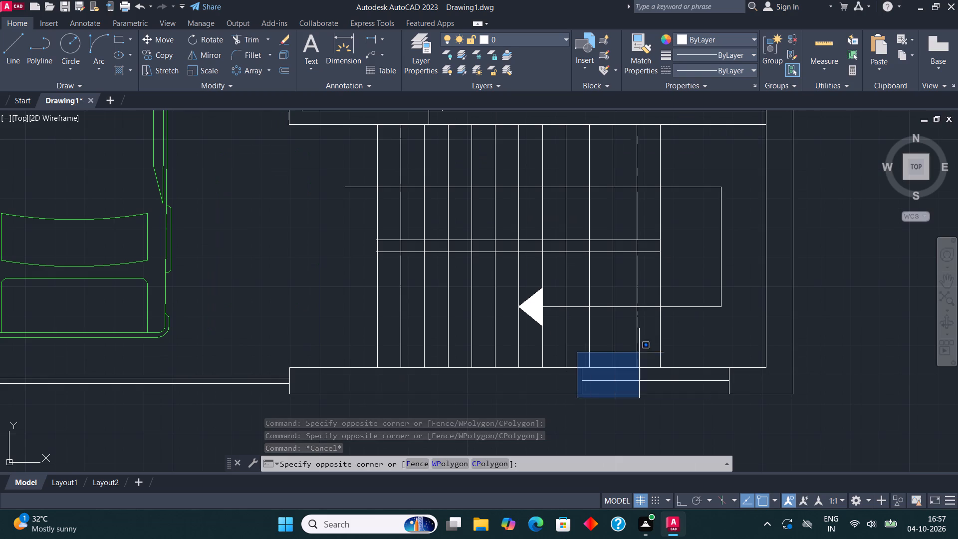
{"action": "left_click", "coordinate": [752, 355]}
{"action": "left_click", "coordinate": [517, 32]}
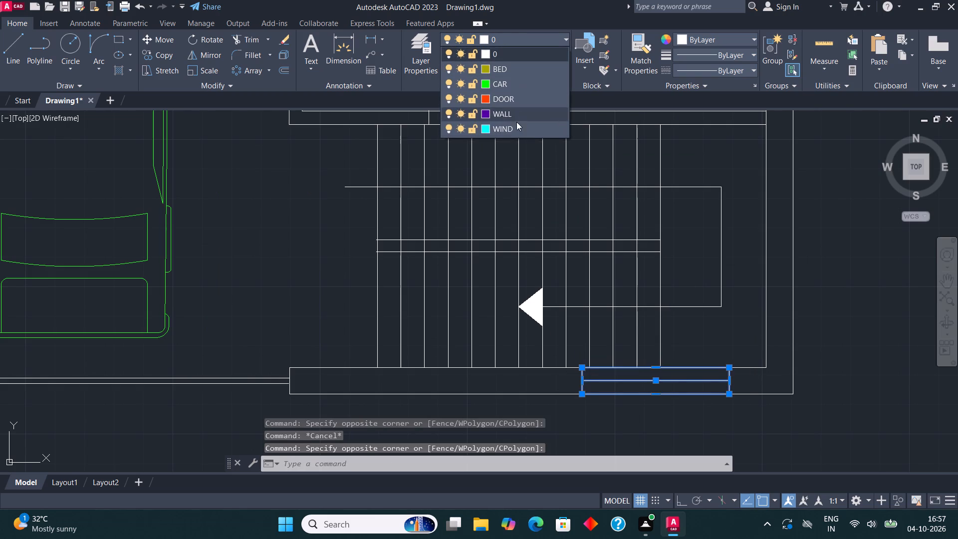
{"action": "left_click", "coordinate": [515, 135]}
{"action": "scroll", "coordinate": [475, 281], "scroll_direction": "down", "scroll_amount": 3}
{"action": "key", "text": "Escape"}
Assign the narrow rectangular unit on the living room side of the middle bedroom's wall to the BED layer.
{"action": "middle_click_drag", "start_coordinate": [598, 241], "coordinate": [612, 308]}
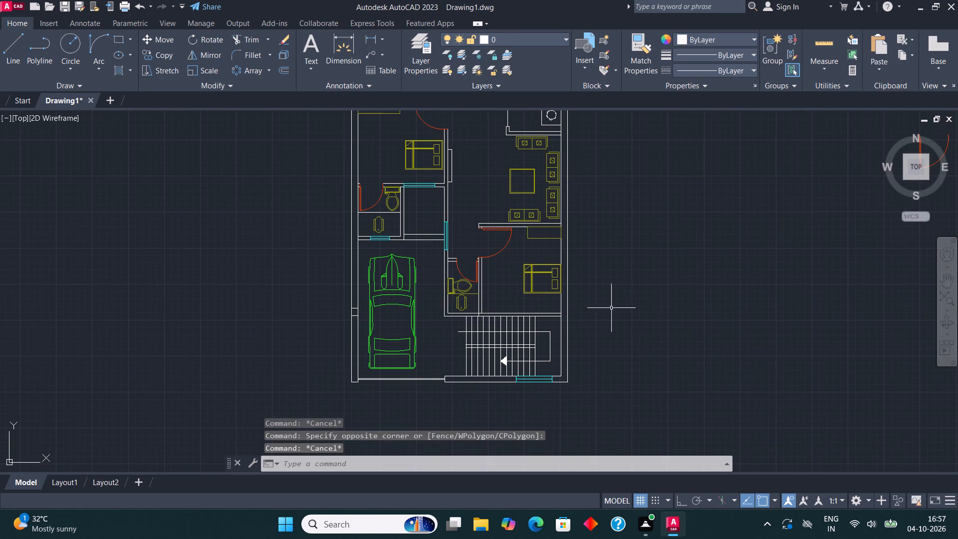
{"action": "middle_click_drag", "start_coordinate": [552, 253], "coordinate": [583, 319]}
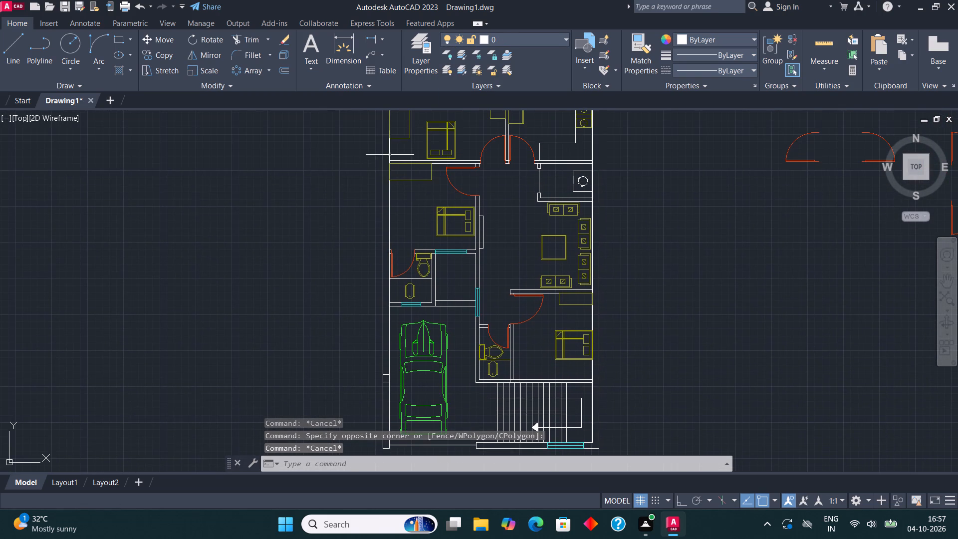
{"action": "middle_click_drag", "start_coordinate": [390, 155], "coordinate": [446, 282]}
{"action": "middle_click_drag", "start_coordinate": [463, 157], "coordinate": [457, 175]}
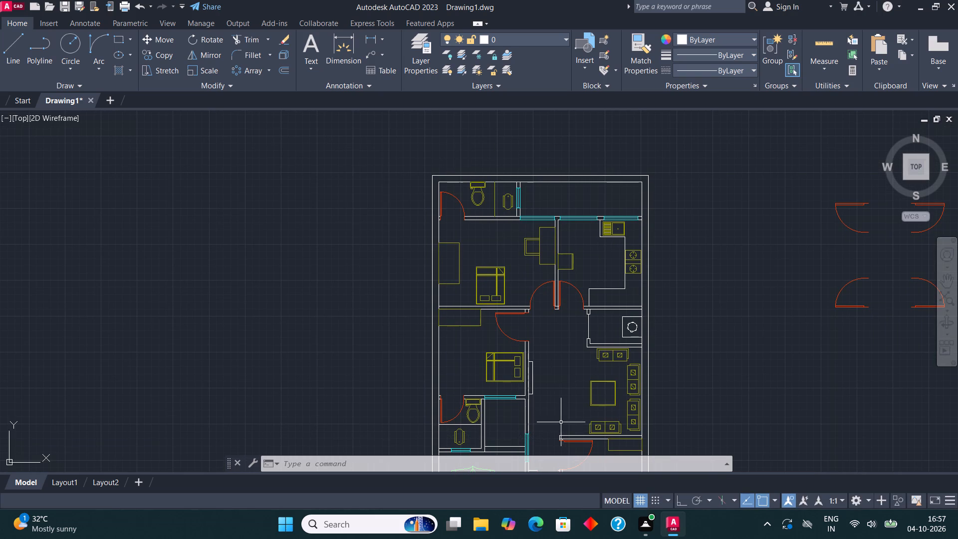
{"action": "middle_click_drag", "start_coordinate": [550, 403], "coordinate": [543, 342]}
{"action": "scroll", "coordinate": [531, 322], "scroll_direction": "up", "scroll_amount": 3}
{"action": "left_click_drag", "start_coordinate": [514, 333], "coordinate": [509, 329]}
{"action": "left_click", "coordinate": [491, 302]}
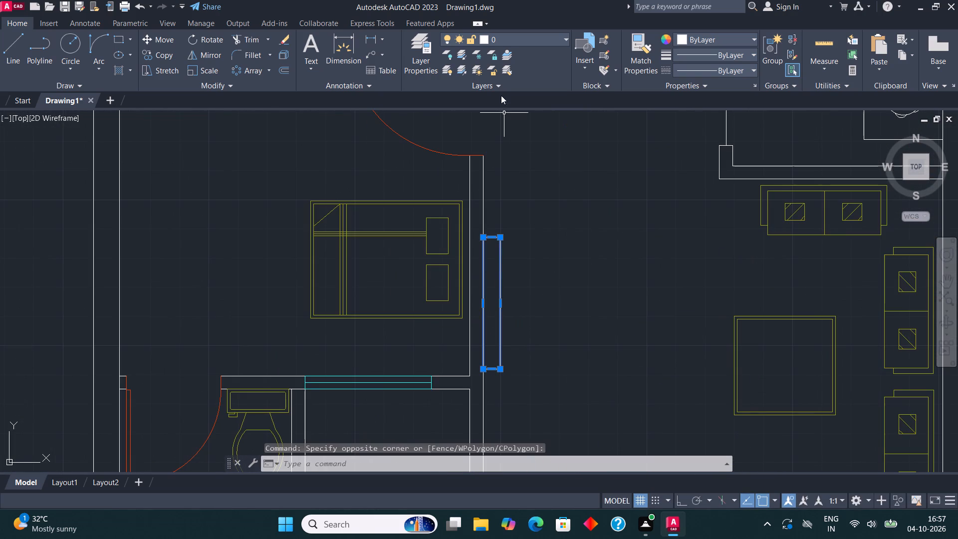
{"action": "left_click", "coordinate": [527, 38]}
{"action": "left_click", "coordinate": [512, 66]}
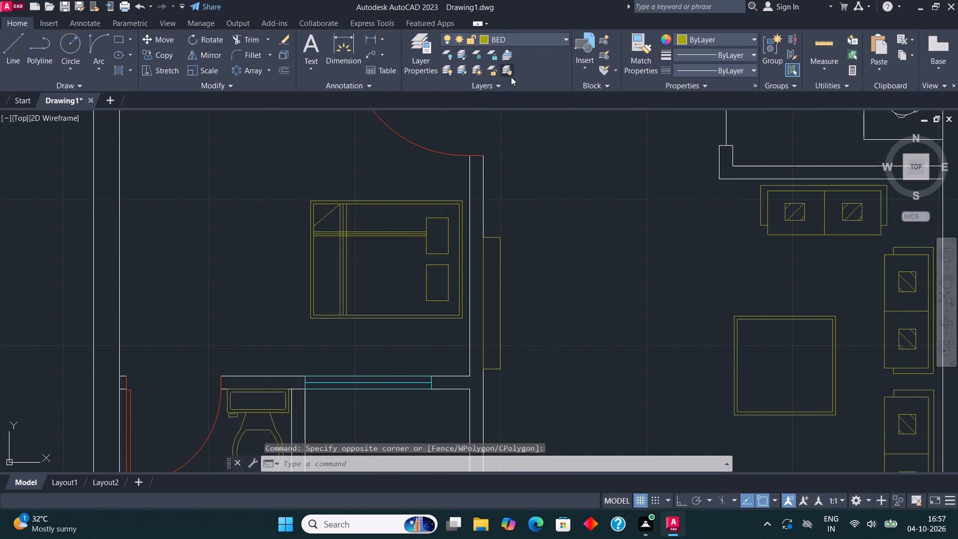
{"action": "key", "text": "Escape"}
Make WALL the current layer.
{"action": "left_click", "coordinate": [516, 41]}
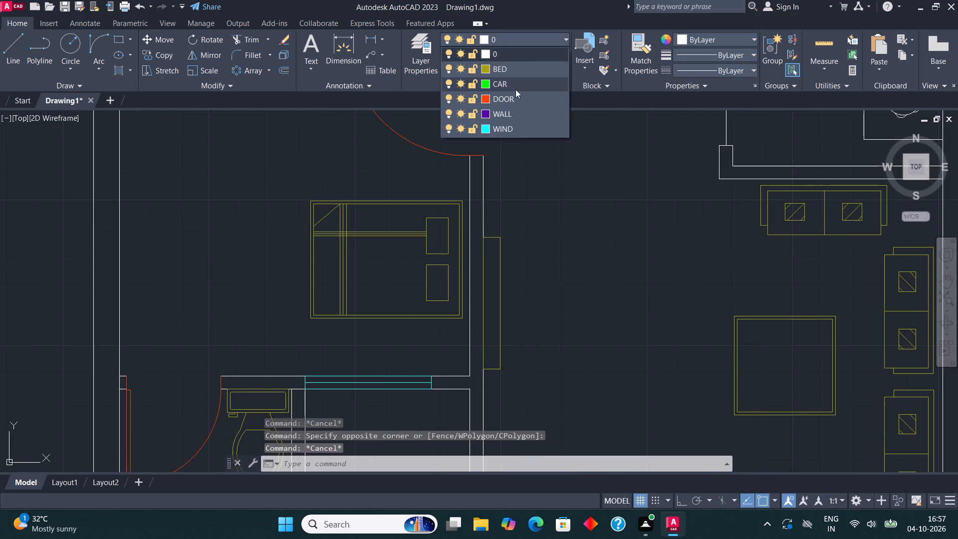
{"action": "key", "text": "Escape"}
{"action": "left_click", "coordinate": [511, 29]}
{"action": "left_click", "coordinate": [511, 40]}
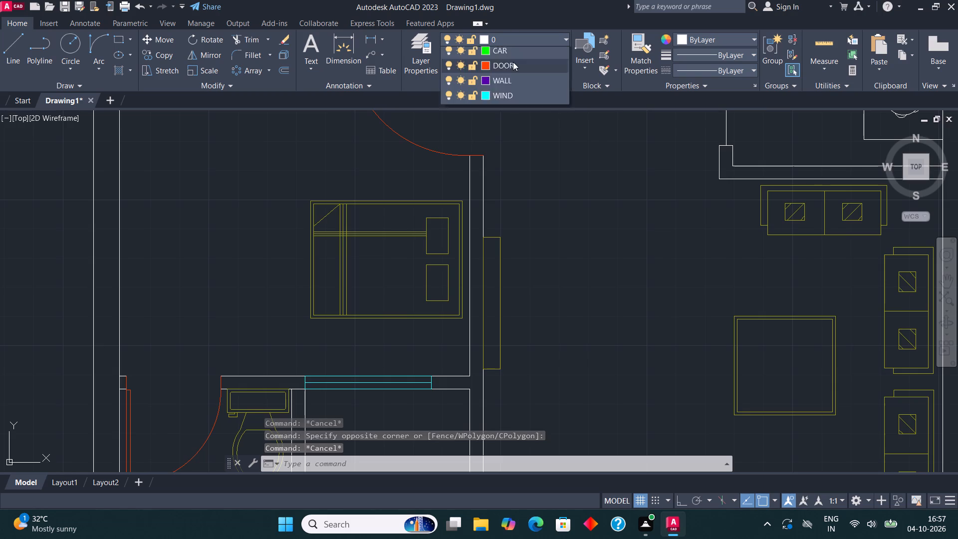
{"action": "left_click", "coordinate": [509, 111]}
Hatch the wall between the upper bathroom and the upper bedroom with the SOLID pattern.
{"action": "scroll", "coordinate": [501, 315], "scroll_direction": "down", "scroll_amount": 4}
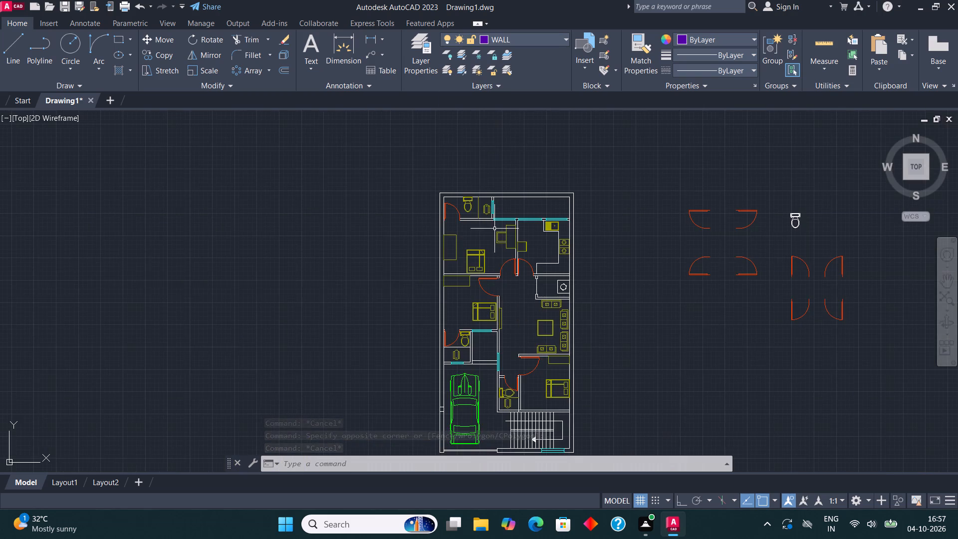
{"action": "middle_click_drag", "start_coordinate": [498, 234], "coordinate": [505, 284]}
{"action": "scroll", "coordinate": [483, 241], "scroll_direction": "up", "scroll_amount": 3}
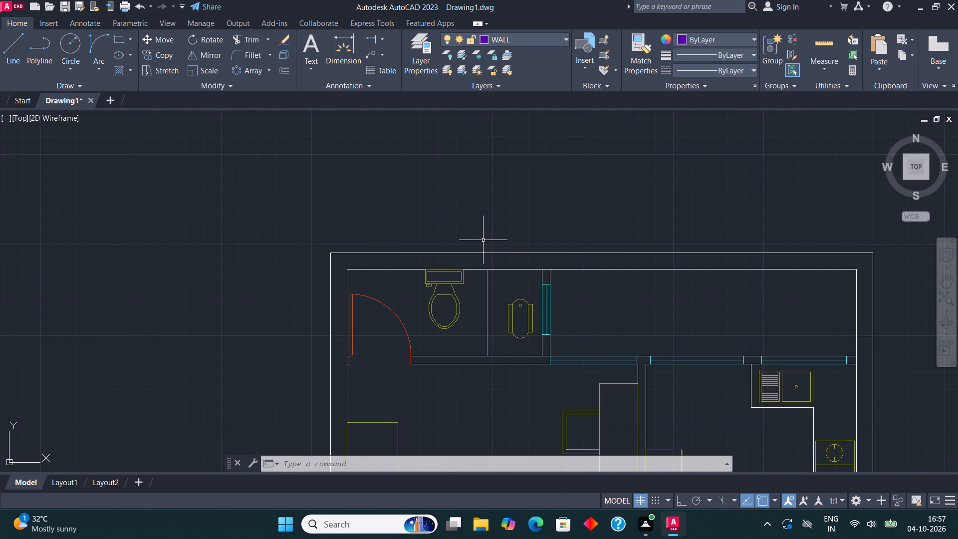
{"action": "key", "text": "h"}
{"action": "key", "text": "Return"}
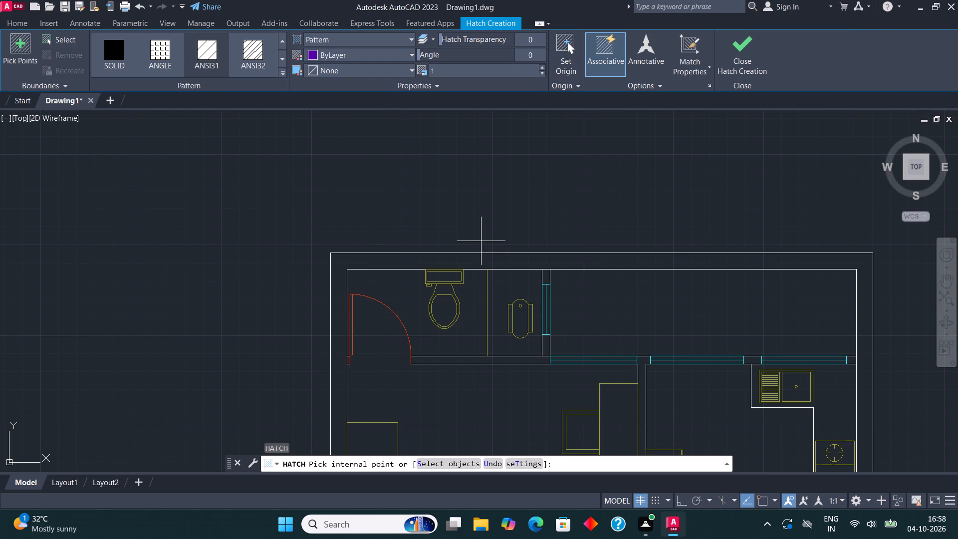
{"action": "left_click", "coordinate": [485, 266]}
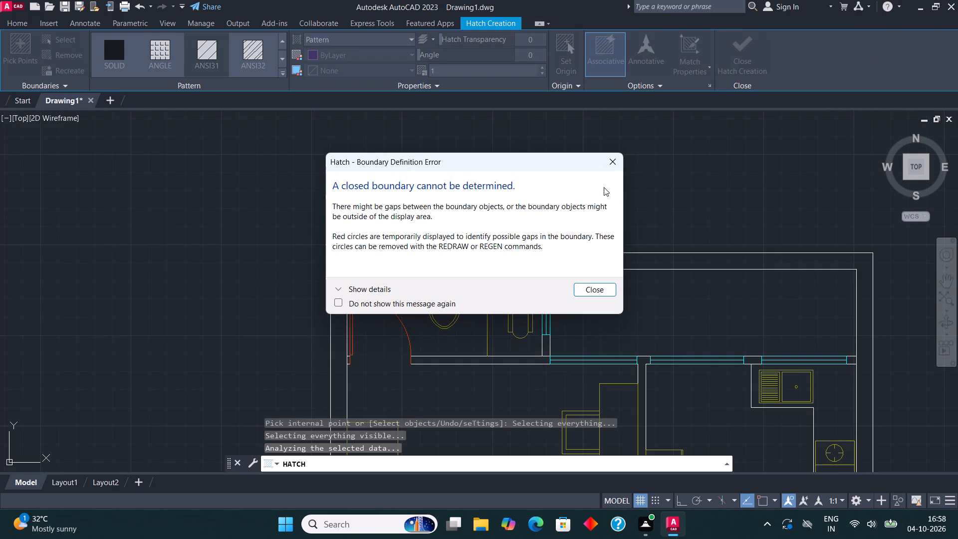
{"action": "left_click", "coordinate": [610, 164]}
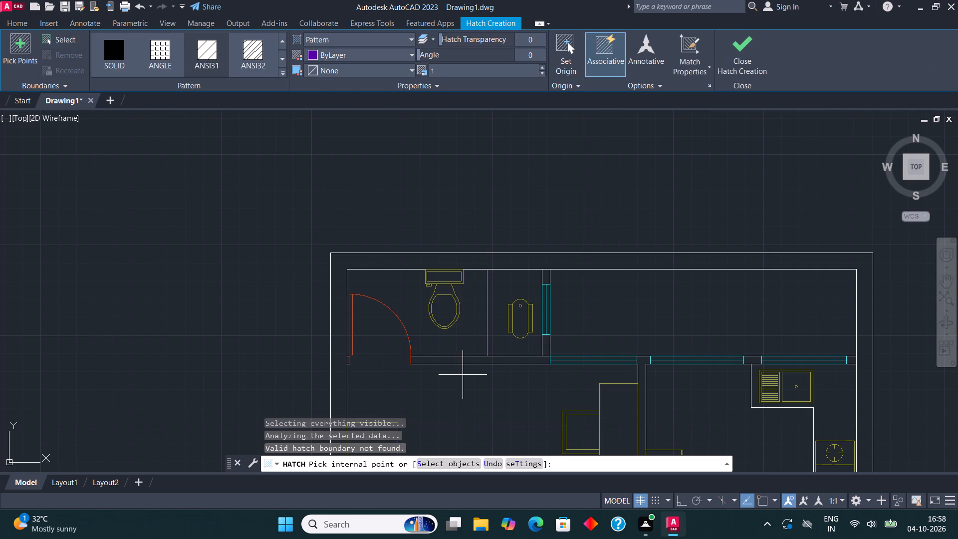
{"action": "left_click", "coordinate": [464, 359]}
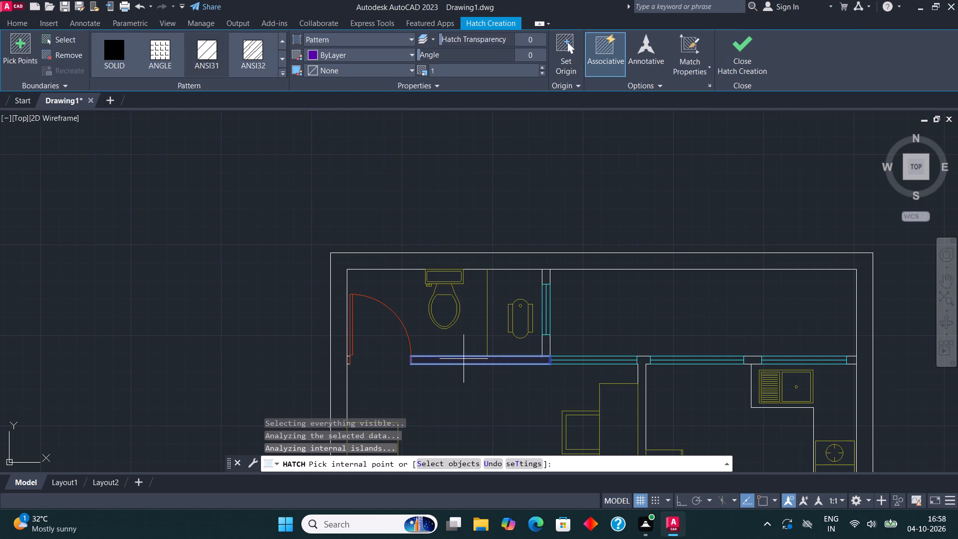
{"action": "left_click", "coordinate": [133, 54]}
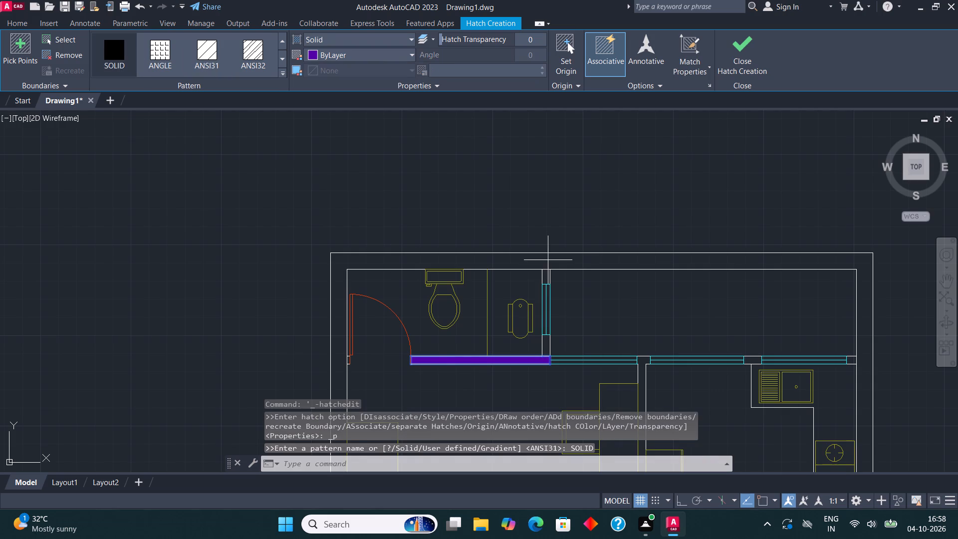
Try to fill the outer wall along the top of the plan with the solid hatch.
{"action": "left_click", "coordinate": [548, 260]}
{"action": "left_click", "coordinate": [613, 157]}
Add solid fill to the bedroom–kitchen partition and the short wall pieces between and beside the kitchen's top windows.
{"action": "scroll", "coordinate": [583, 186], "scroll_direction": "down", "scroll_amount": 1}
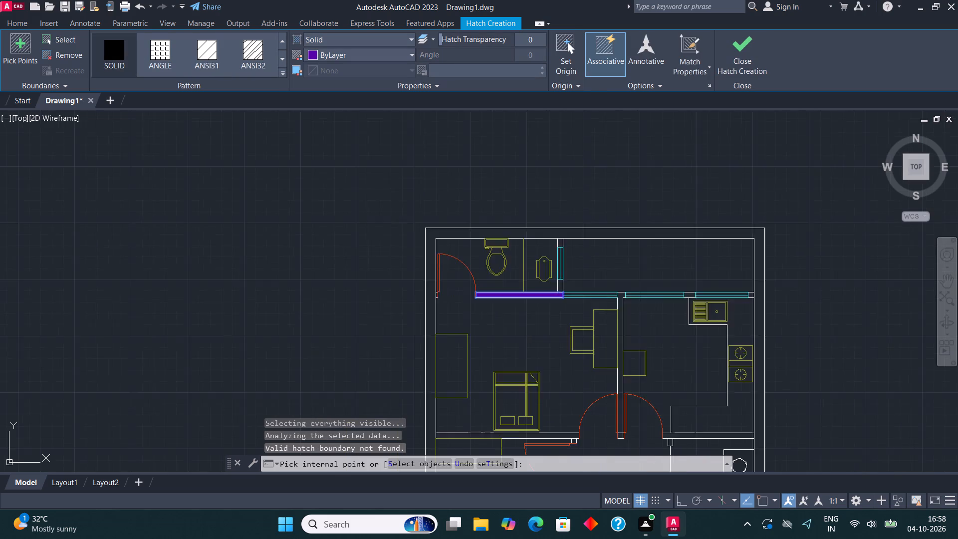
{"action": "scroll", "coordinate": [583, 189], "scroll_direction": "down", "scroll_amount": 1}
{"action": "scroll", "coordinate": [598, 250], "scroll_direction": "up", "scroll_amount": 5}
{"action": "left_click", "coordinate": [606, 253]}
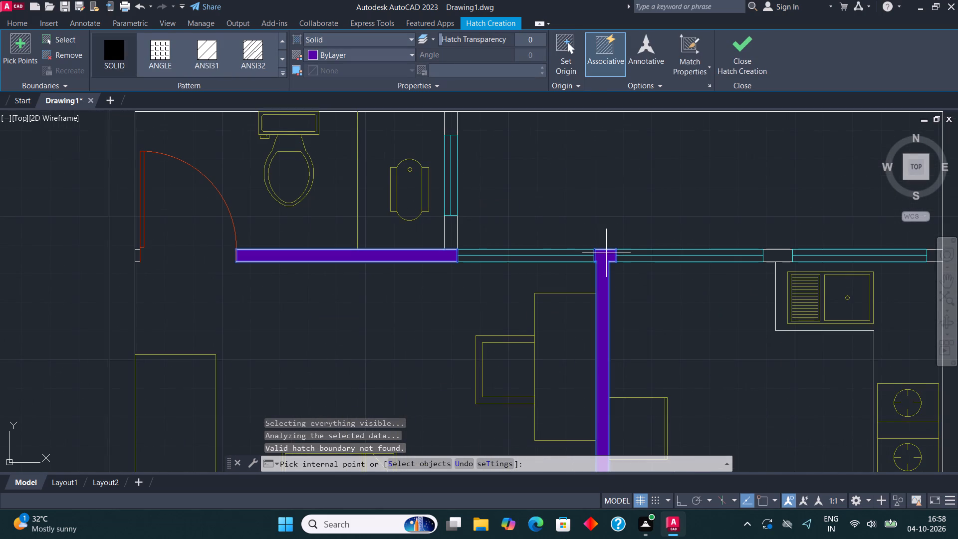
{"action": "left_click", "coordinate": [783, 255]}
{"action": "scroll", "coordinate": [298, 265], "scroll_direction": "down", "scroll_amount": 2}
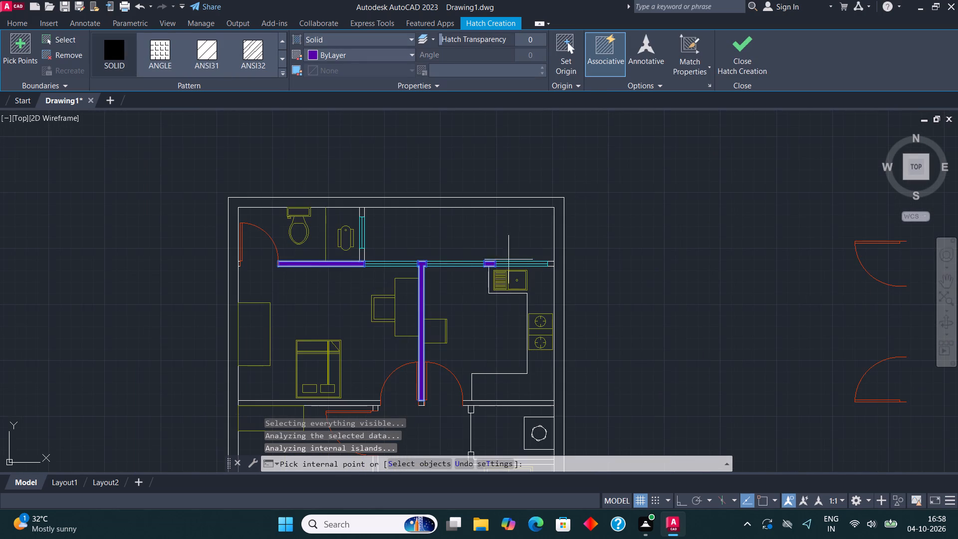
{"action": "scroll", "coordinate": [552, 267], "scroll_direction": "up", "scroll_amount": 3}
{"action": "left_click", "coordinate": [546, 249]}
{"action": "scroll", "coordinate": [620, 209], "scroll_direction": "down", "scroll_amount": 3}
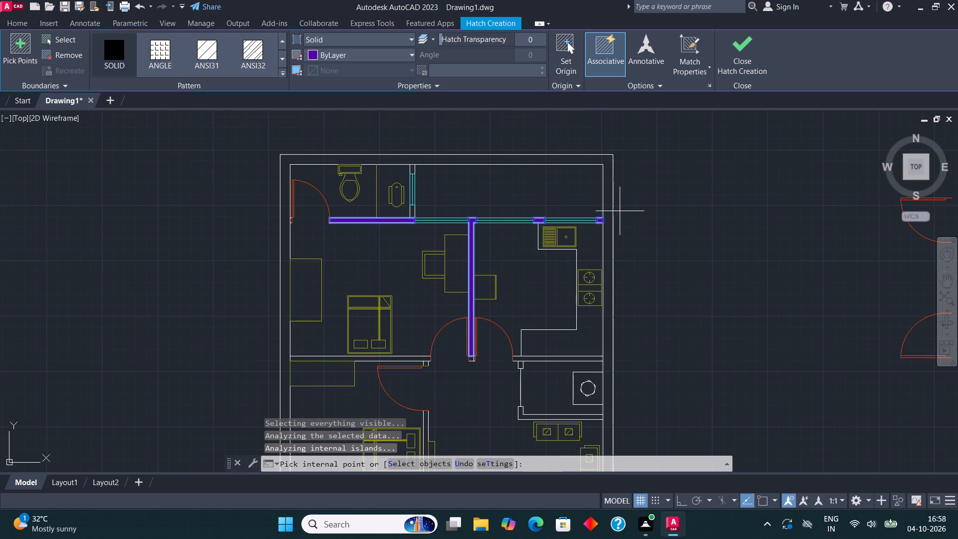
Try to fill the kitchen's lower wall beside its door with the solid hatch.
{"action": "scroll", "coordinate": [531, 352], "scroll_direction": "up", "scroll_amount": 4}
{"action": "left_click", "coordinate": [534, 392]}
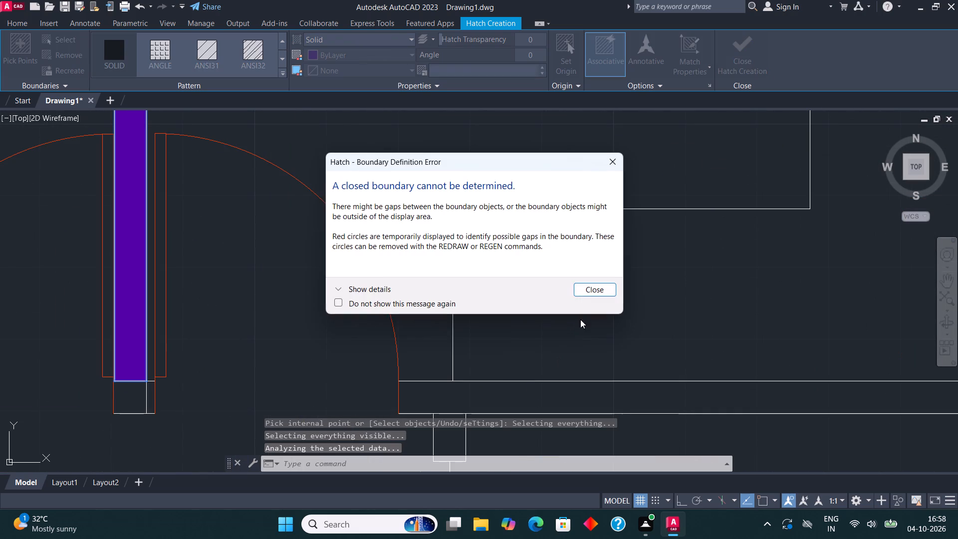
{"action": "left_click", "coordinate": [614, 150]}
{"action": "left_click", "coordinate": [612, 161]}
Add solid fill to the partition's end between the two doors and the small wall stub at the middle bedroom's door.
{"action": "scroll", "coordinate": [615, 201], "scroll_direction": "down", "scroll_amount": 2}
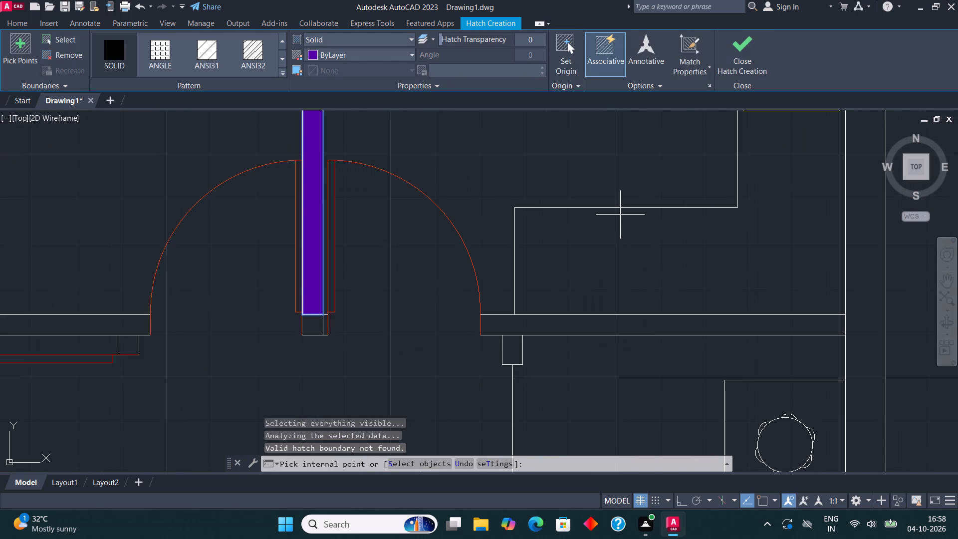
{"action": "scroll", "coordinate": [618, 223], "scroll_direction": "down", "scroll_amount": 2}
{"action": "scroll", "coordinate": [493, 255], "scroll_direction": "up", "scroll_amount": 3}
{"action": "left_click", "coordinate": [504, 279]}
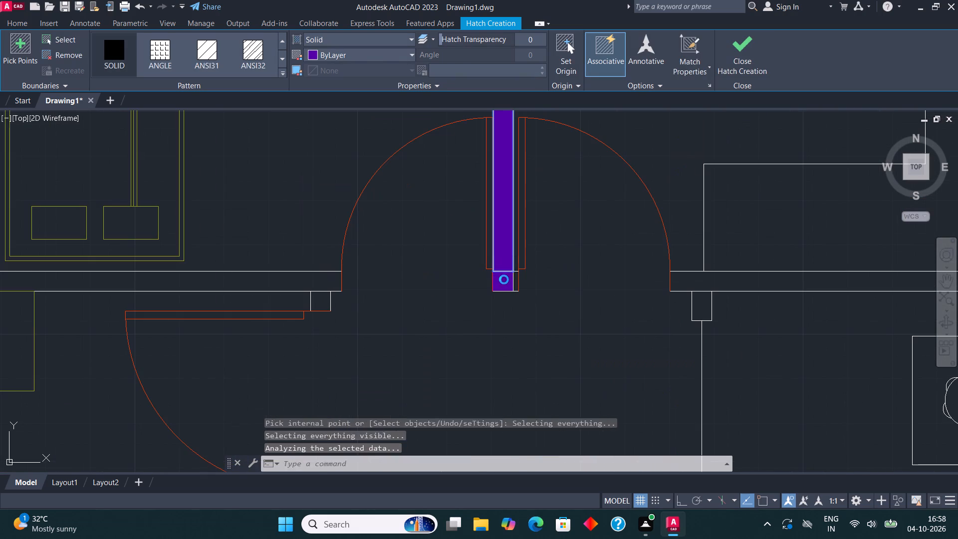
{"action": "scroll", "coordinate": [660, 260], "scroll_direction": "down", "scroll_amount": 1}
{"action": "scroll", "coordinate": [443, 287], "scroll_direction": "up", "scroll_amount": 2}
{"action": "left_click", "coordinate": [451, 282]}
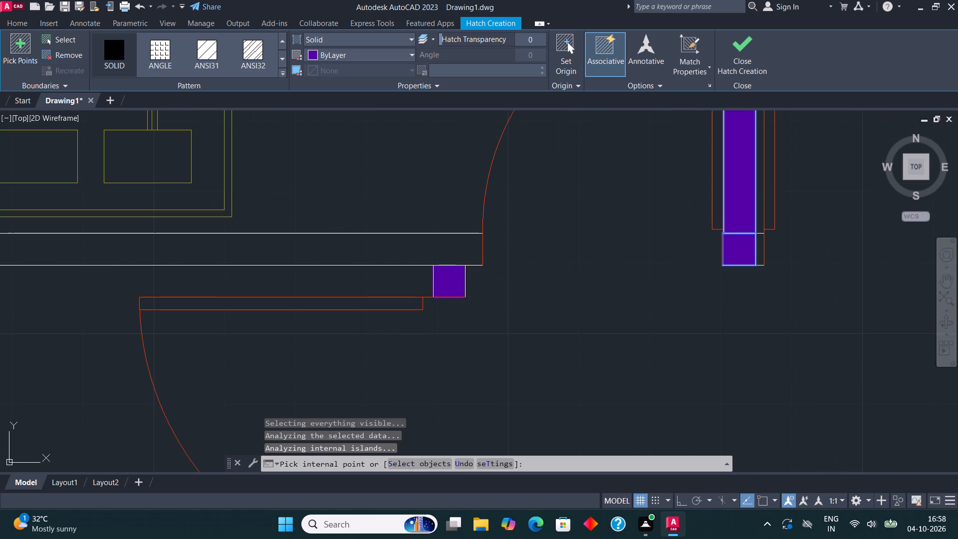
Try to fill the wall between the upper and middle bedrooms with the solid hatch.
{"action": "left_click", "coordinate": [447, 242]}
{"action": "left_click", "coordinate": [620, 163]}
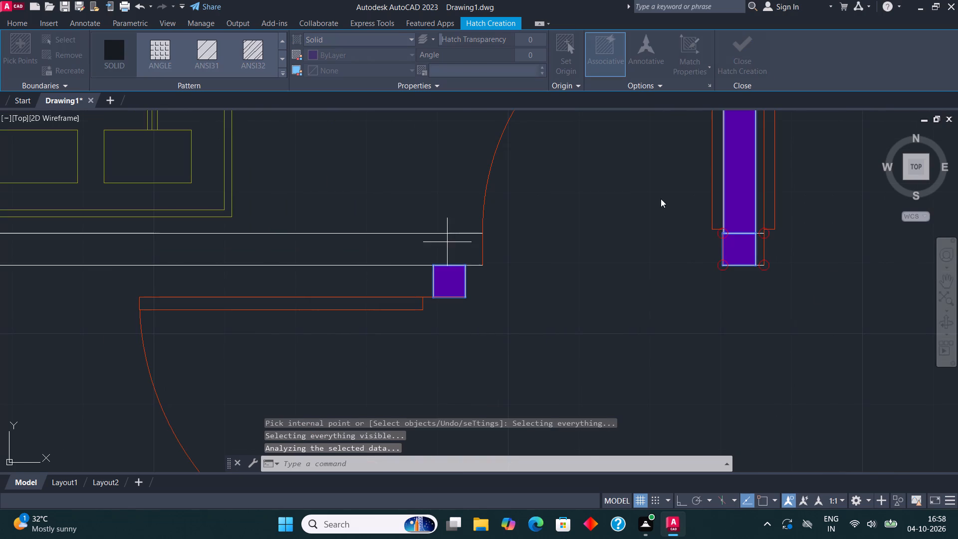
Add solid fill to the middle bathroom's lower wall on both sides of its window and its side wall by the open shaft.
{"action": "scroll", "coordinate": [691, 222], "scroll_direction": "down", "scroll_amount": 2}
{"action": "scroll", "coordinate": [537, 205], "scroll_direction": "down", "scroll_amount": 3}
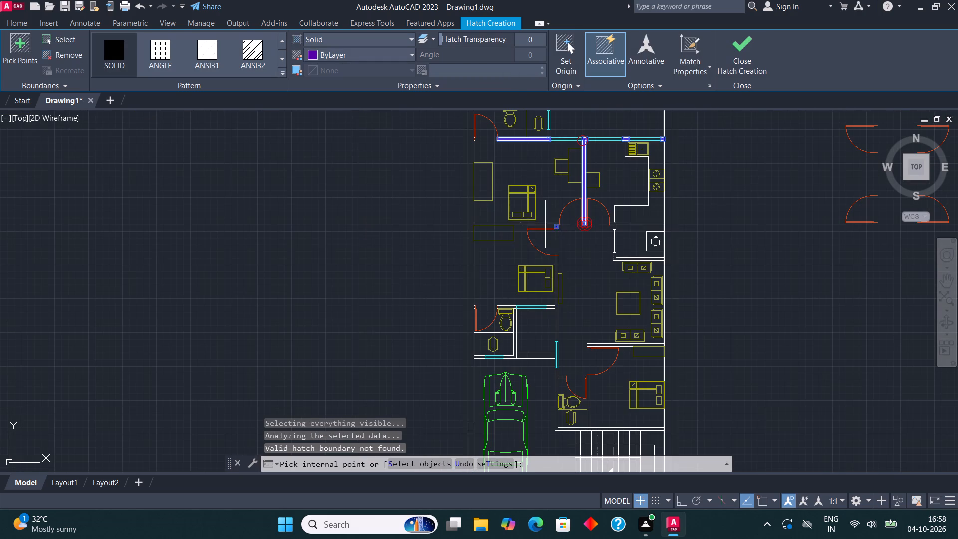
{"action": "scroll", "coordinate": [476, 359], "scroll_direction": "up", "scroll_amount": 3}
{"action": "left_click", "coordinate": [475, 353]}
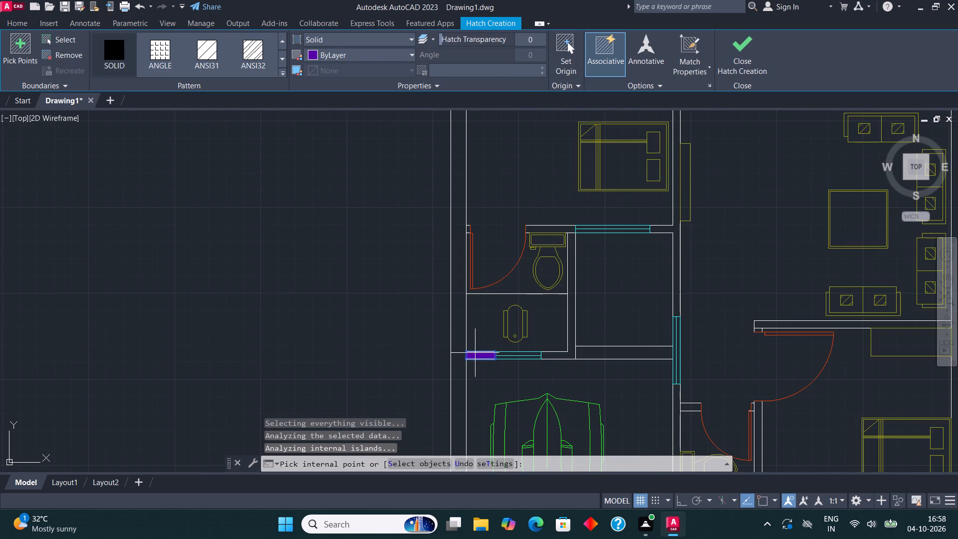
{"action": "scroll", "coordinate": [568, 355], "scroll_direction": "up", "scroll_amount": 1}
{"action": "left_click", "coordinate": [566, 356]}
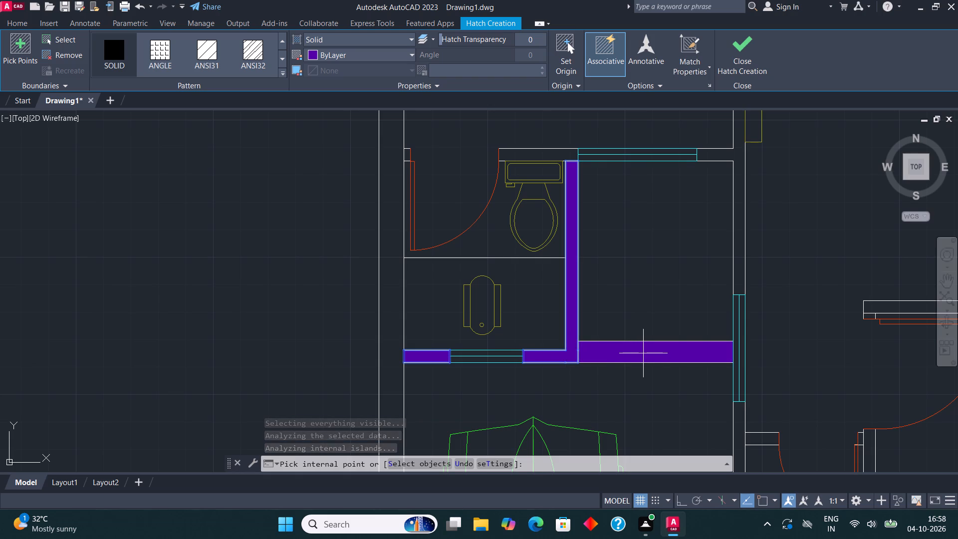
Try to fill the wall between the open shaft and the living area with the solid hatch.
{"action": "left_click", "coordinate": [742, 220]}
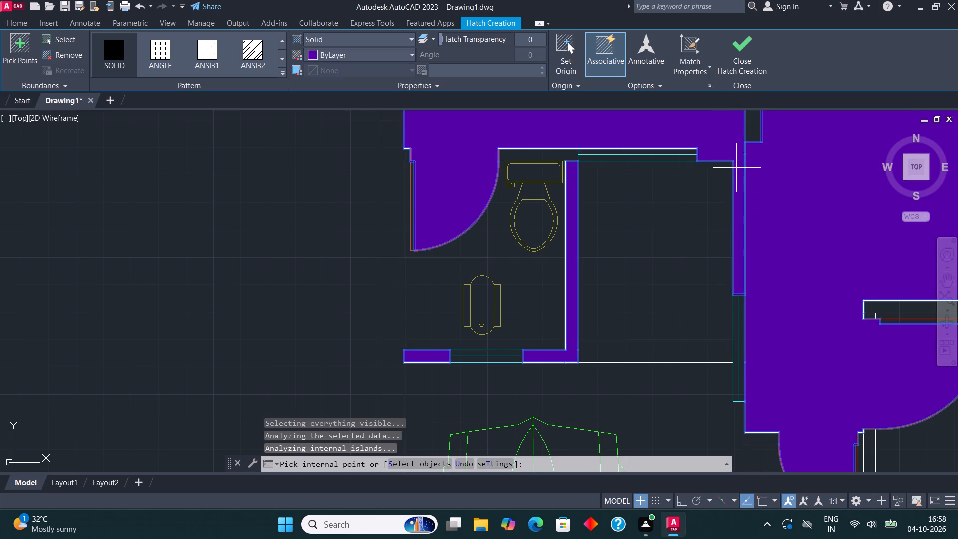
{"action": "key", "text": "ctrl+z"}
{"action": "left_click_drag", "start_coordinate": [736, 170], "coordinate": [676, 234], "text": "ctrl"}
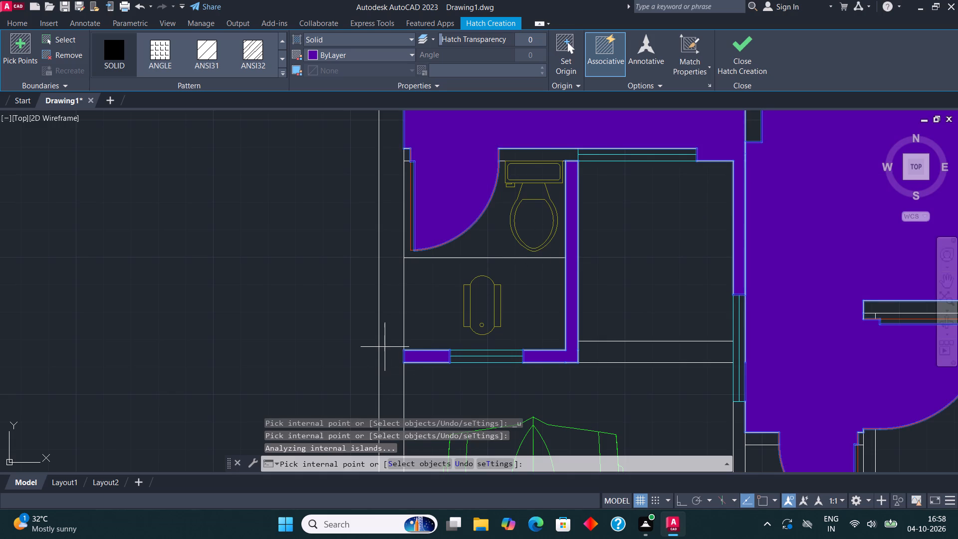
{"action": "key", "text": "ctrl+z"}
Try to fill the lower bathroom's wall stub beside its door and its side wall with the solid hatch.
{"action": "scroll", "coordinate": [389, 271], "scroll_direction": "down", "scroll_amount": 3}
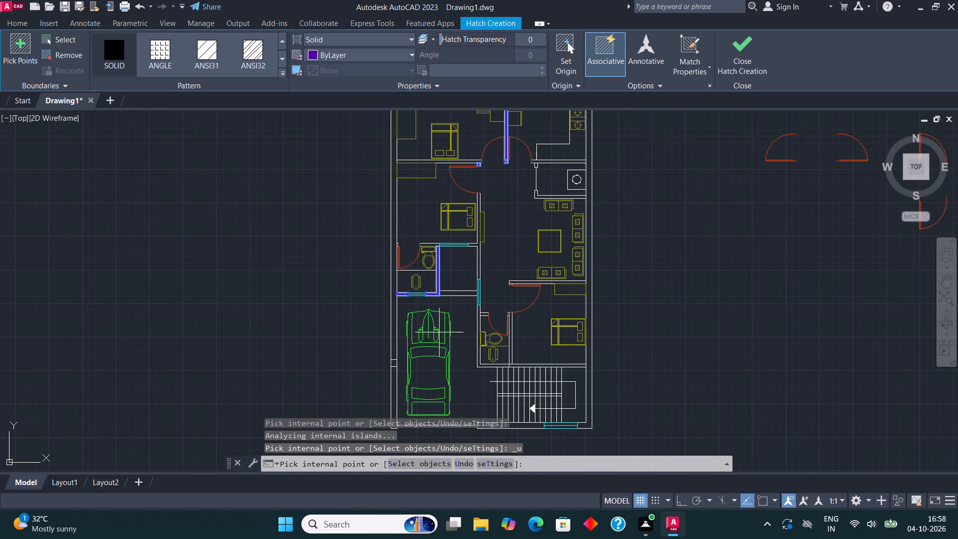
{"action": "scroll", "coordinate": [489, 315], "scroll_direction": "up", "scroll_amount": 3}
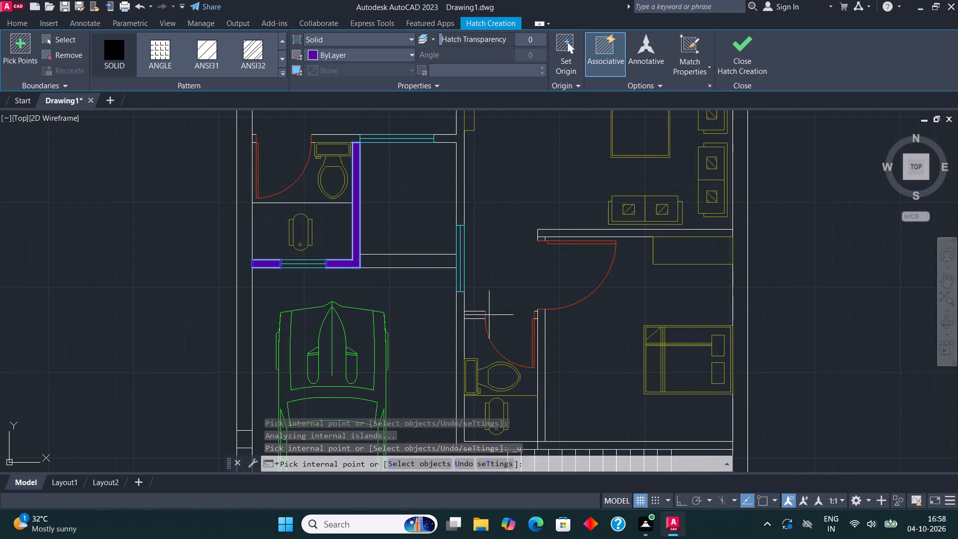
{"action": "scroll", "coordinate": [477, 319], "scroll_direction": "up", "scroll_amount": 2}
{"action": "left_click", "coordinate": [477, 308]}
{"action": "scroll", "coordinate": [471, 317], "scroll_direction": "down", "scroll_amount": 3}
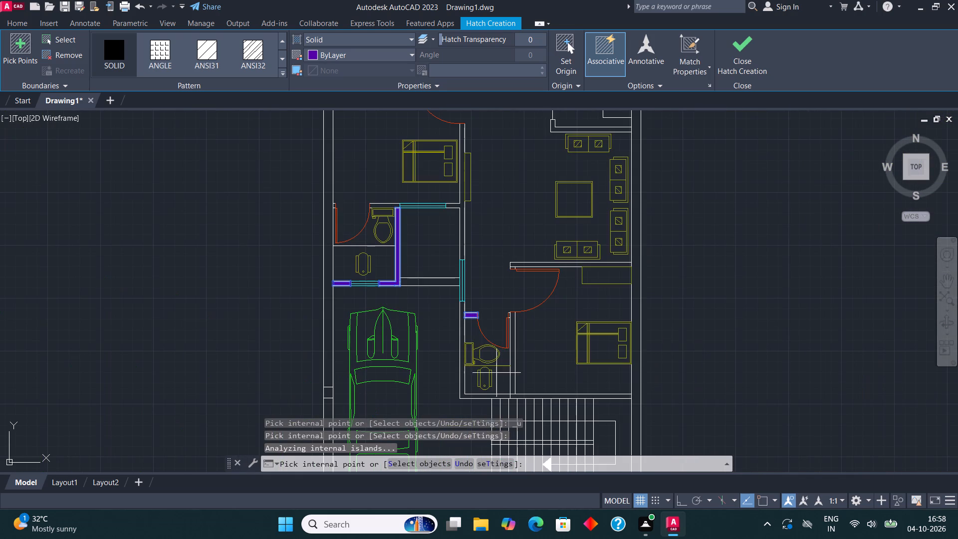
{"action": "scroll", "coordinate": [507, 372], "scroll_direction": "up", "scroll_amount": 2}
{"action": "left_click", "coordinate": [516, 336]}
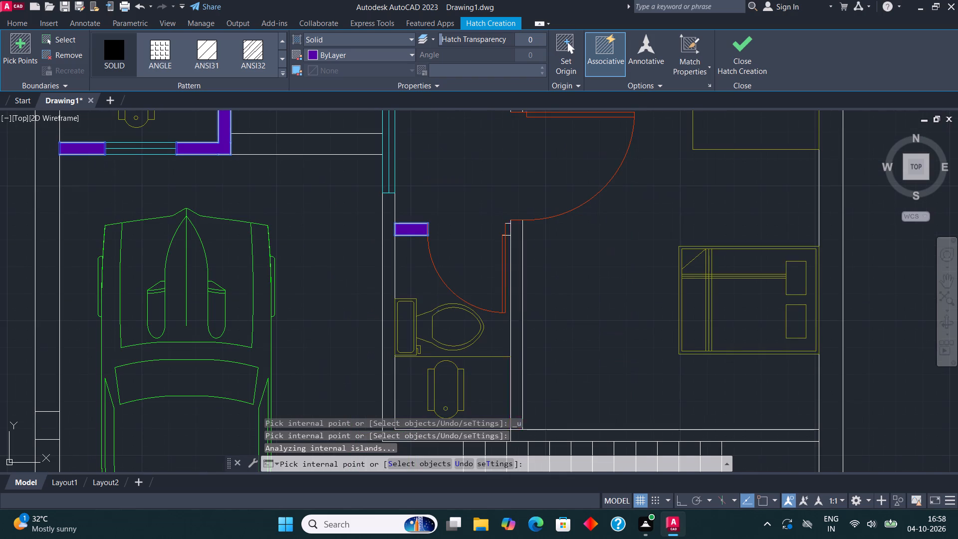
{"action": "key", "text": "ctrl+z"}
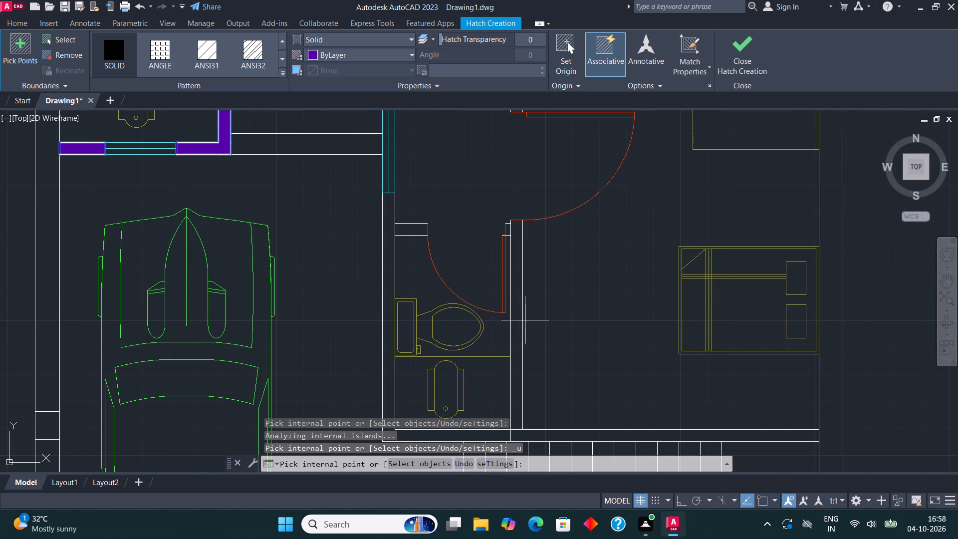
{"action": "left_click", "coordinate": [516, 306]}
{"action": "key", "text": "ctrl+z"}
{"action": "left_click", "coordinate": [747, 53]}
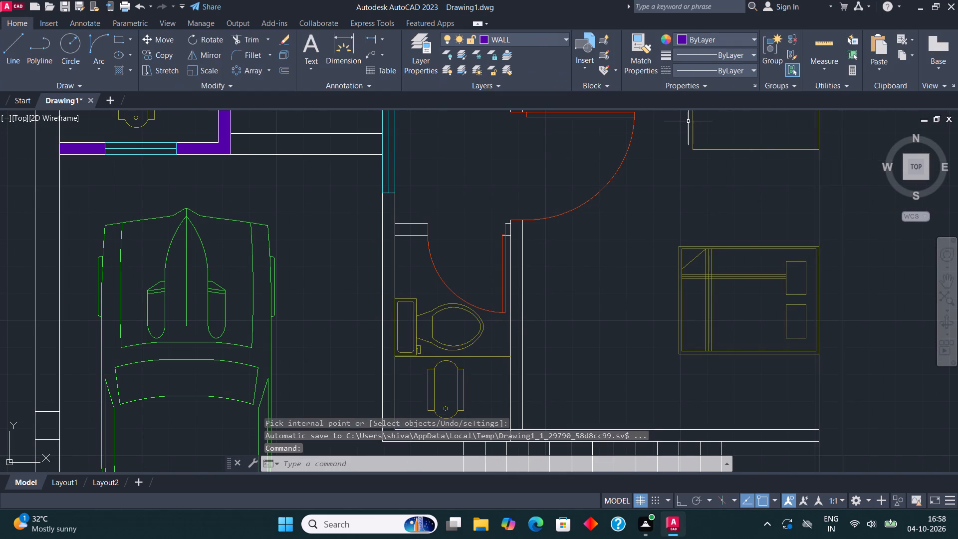
Draw a rectangle on the WALL layer over the house's top outer wall, from its outer left corner to the inner right corner.
{"action": "scroll", "coordinate": [689, 199], "scroll_direction": "down", "scroll_amount": 2}
{"action": "middle_click_drag", "start_coordinate": [551, 189], "coordinate": [557, 342]}
{"action": "middle_click_drag", "start_coordinate": [547, 253], "coordinate": [539, 282]}
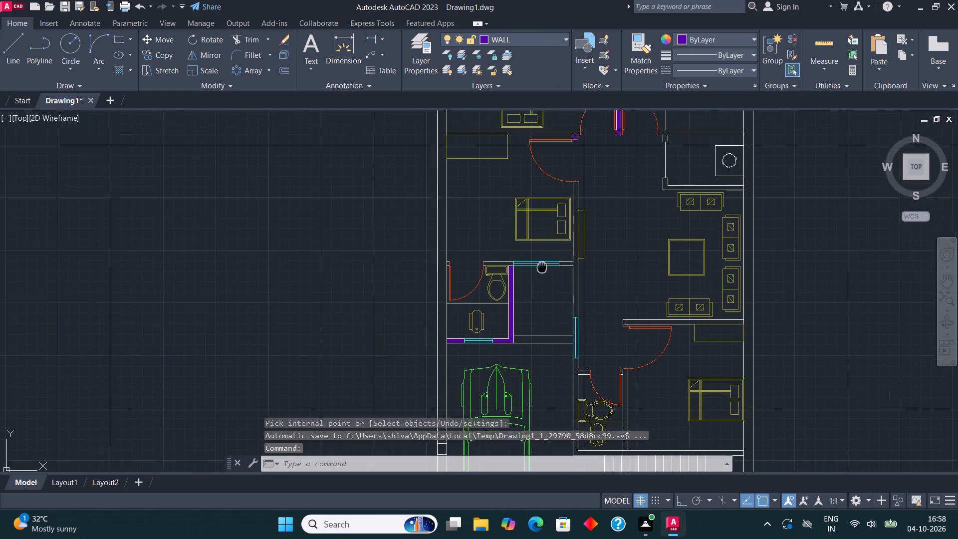
{"action": "middle_click_drag", "start_coordinate": [539, 282], "coordinate": [504, 445]}
{"action": "scroll", "coordinate": [488, 259], "scroll_direction": "up", "scroll_amount": 1}
{"action": "middle_click_drag", "start_coordinate": [491, 268], "coordinate": [493, 321]}
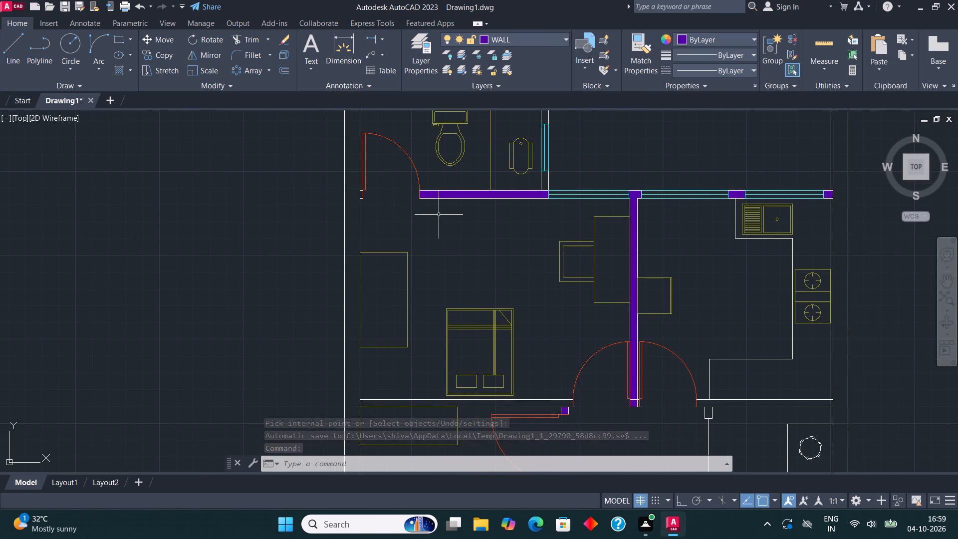
{"action": "middle_click_drag", "start_coordinate": [420, 206], "coordinate": [393, 383]}
{"action": "scroll", "coordinate": [345, 251], "scroll_direction": "up", "scroll_amount": 2}
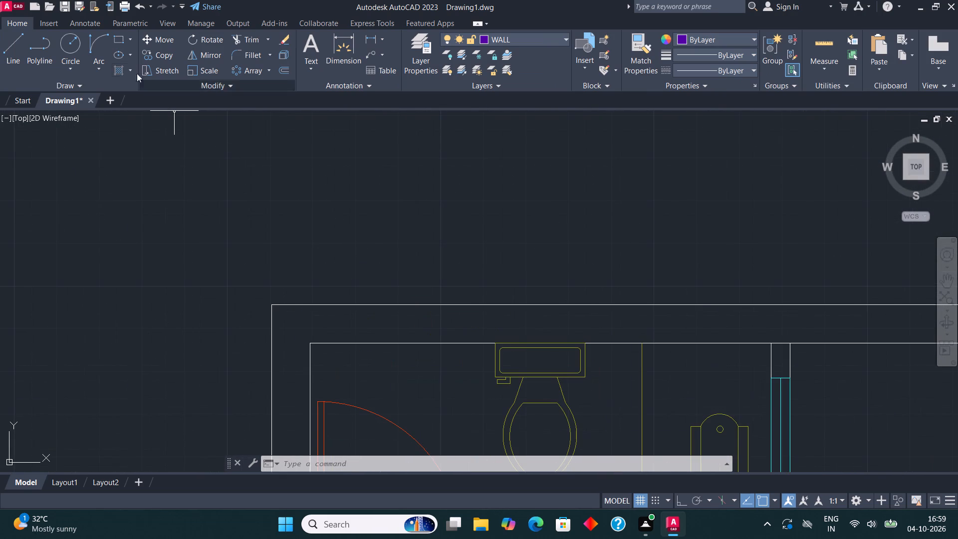
{"action": "left_click", "coordinate": [113, 36]}
{"action": "left_click", "coordinate": [271, 305]}
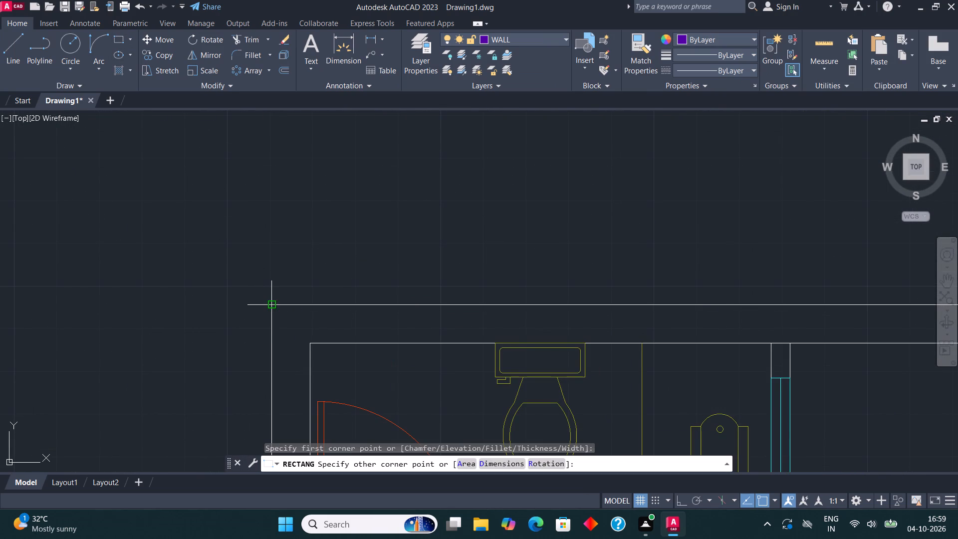
{"action": "scroll", "coordinate": [289, 318], "scroll_direction": "down", "scroll_amount": 1}
{"action": "scroll", "coordinate": [681, 337], "scroll_direction": "down", "scroll_amount": 3}
{"action": "scroll", "coordinate": [775, 336], "scroll_direction": "up", "scroll_amount": 4}
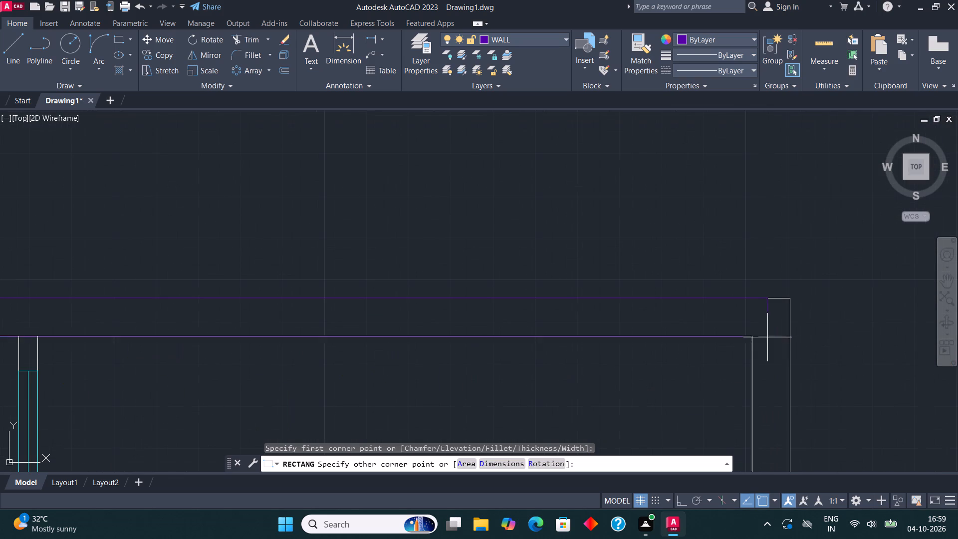
{"action": "scroll", "coordinate": [752, 337], "scroll_direction": "up", "scroll_amount": 1}
{"action": "left_click", "coordinate": [752, 337]}
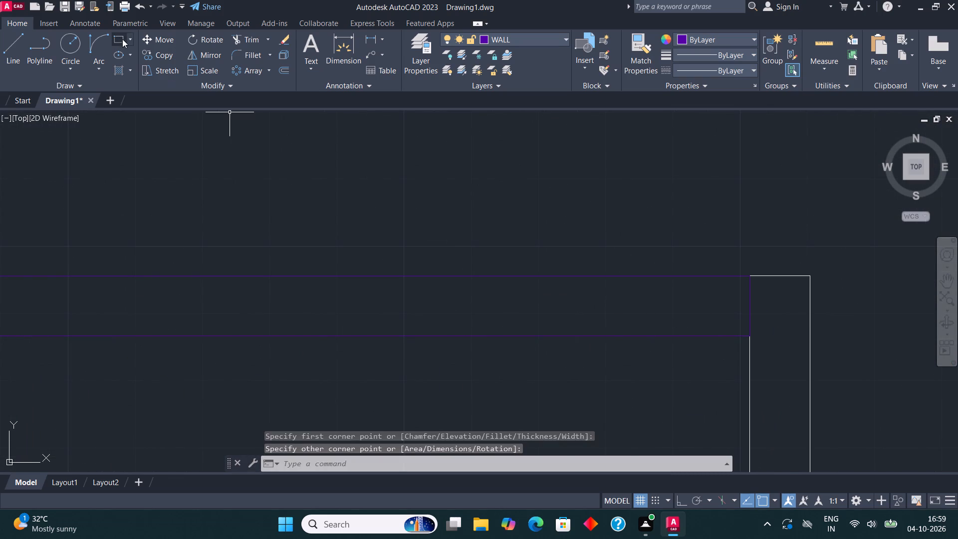
Draw a rectangle over the full height of the right outer wall, down to the house's bottom outer corner.
{"action": "left_click", "coordinate": [122, 39]}
{"action": "left_click", "coordinate": [748, 273]}
{"action": "scroll", "coordinate": [712, 216], "scroll_direction": "down", "scroll_amount": 3}
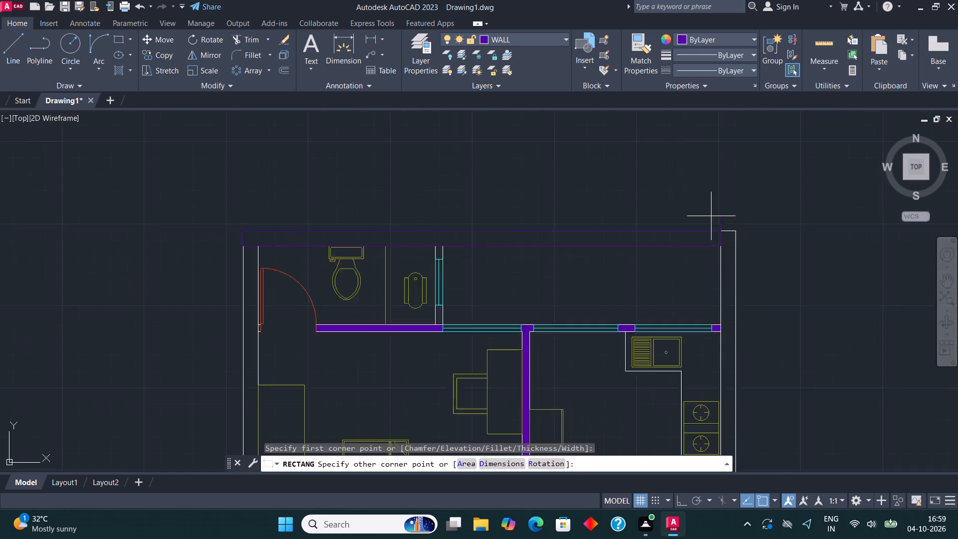
{"action": "scroll", "coordinate": [711, 216], "scroll_direction": "down", "scroll_amount": 4}
{"action": "scroll", "coordinate": [716, 379], "scroll_direction": "up", "scroll_amount": 3}
{"action": "scroll", "coordinate": [711, 325], "scroll_direction": "up", "scroll_amount": 4}
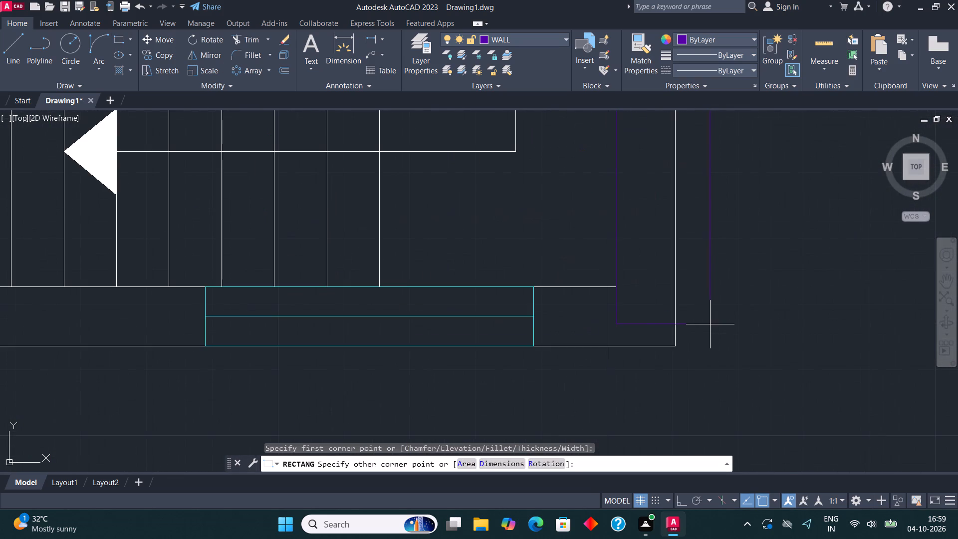
{"action": "left_click", "coordinate": [671, 345]}
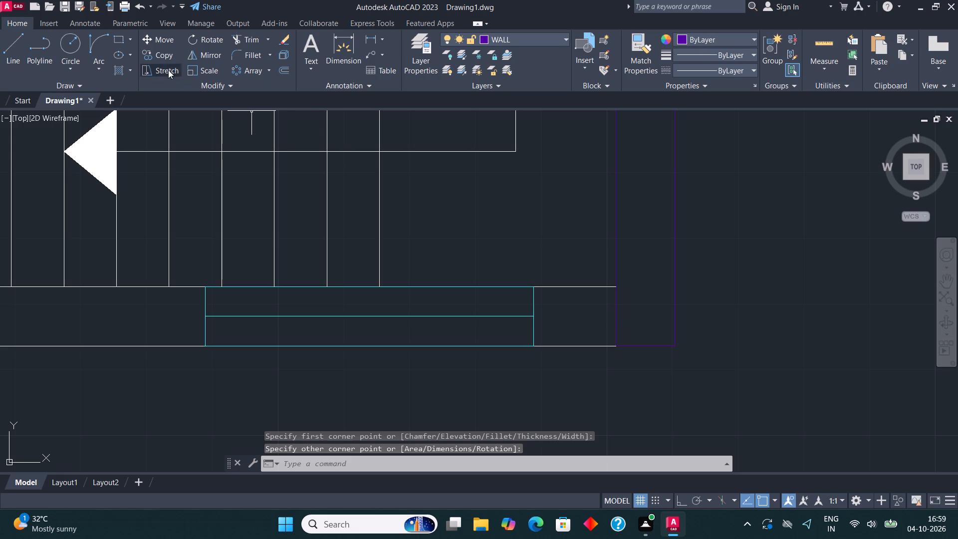
Trace the bottom outer wall with rectangles on both sides of the staircase window, extending to the parking gate opening.
{"action": "left_click", "coordinate": [116, 38]}
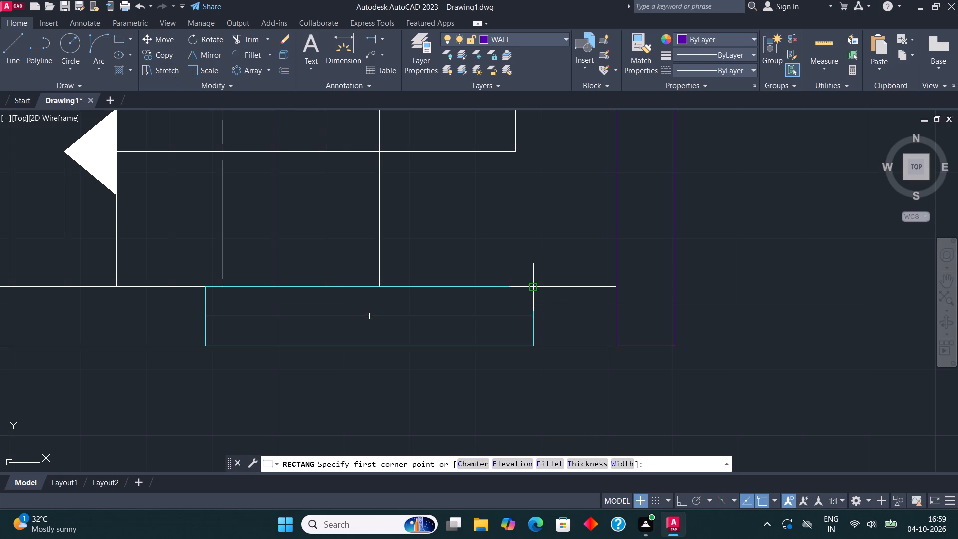
{"action": "left_click", "coordinate": [533, 288]}
{"action": "left_click", "coordinate": [613, 343]}
{"action": "scroll", "coordinate": [739, 335], "scroll_direction": "down", "scroll_amount": 2}
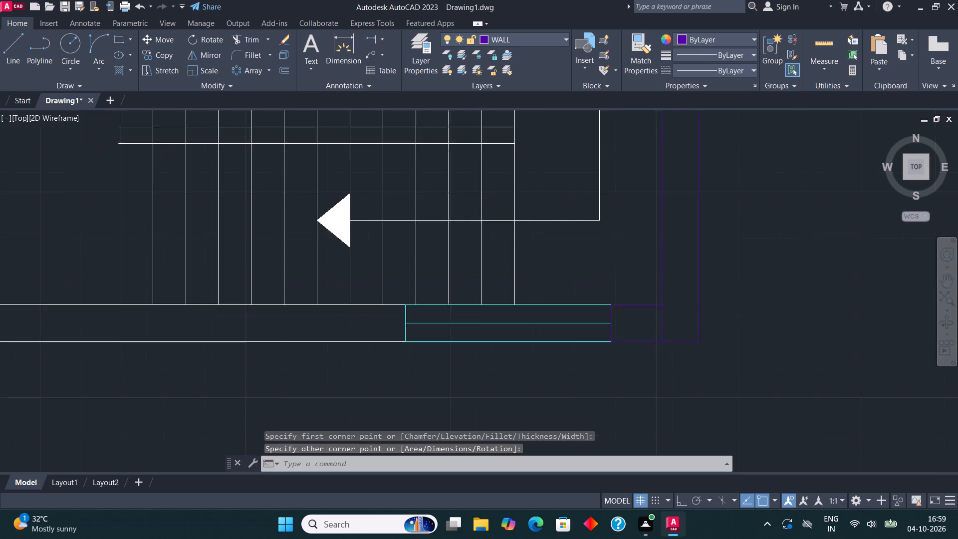
{"action": "middle_click_drag", "start_coordinate": [475, 335], "coordinate": [574, 337]}
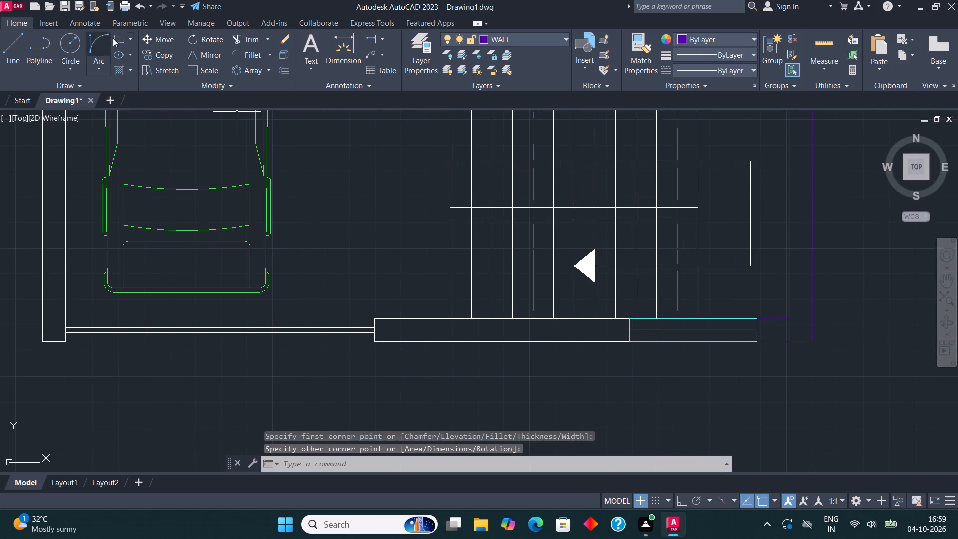
{"action": "left_click", "coordinate": [117, 40]}
{"action": "left_click", "coordinate": [374, 344]}
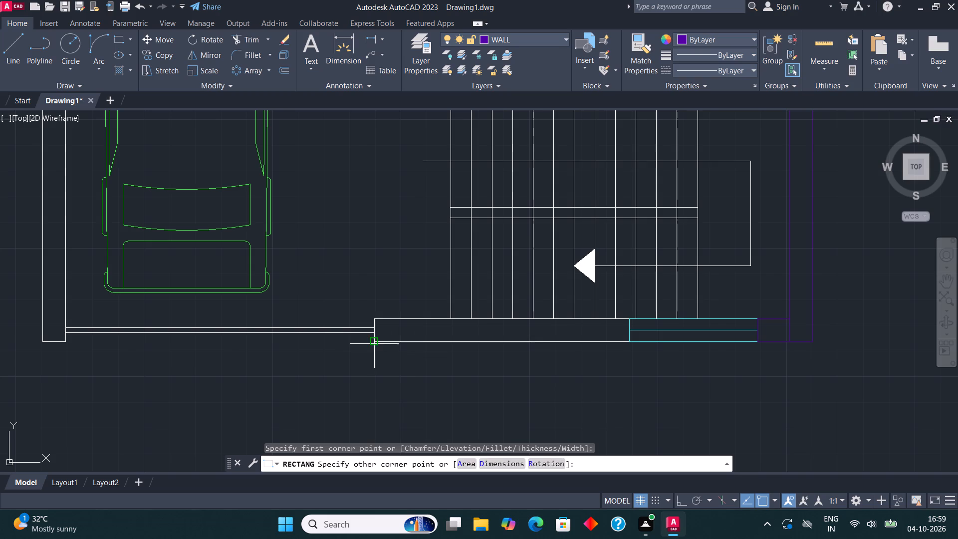
{"action": "left_click", "coordinate": [630, 318]}
Draw a rectangle over the left outer wall, from its bottom outer corner to the inner corner at the upper bathroom.
{"action": "scroll", "coordinate": [633, 340], "scroll_direction": "down", "scroll_amount": 1}
{"action": "middle_click_drag", "start_coordinate": [407, 346], "coordinate": [473, 353]}
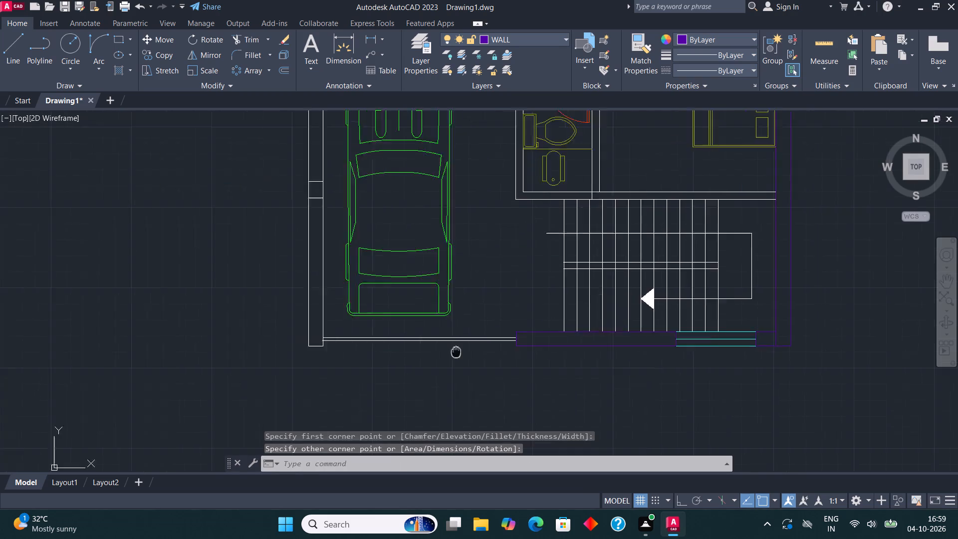
{"action": "middle_click_drag", "start_coordinate": [473, 353], "coordinate": [567, 411]}
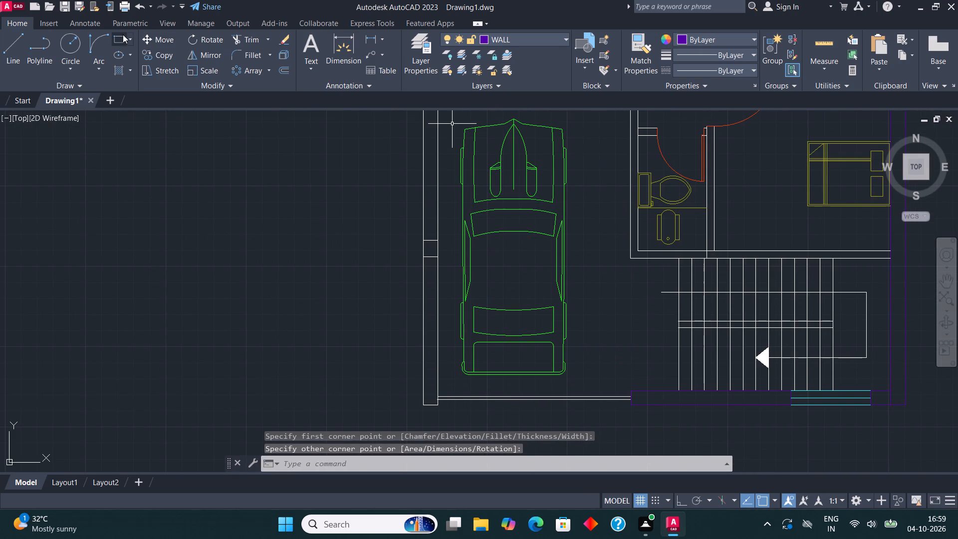
{"action": "left_click", "coordinate": [114, 34]}
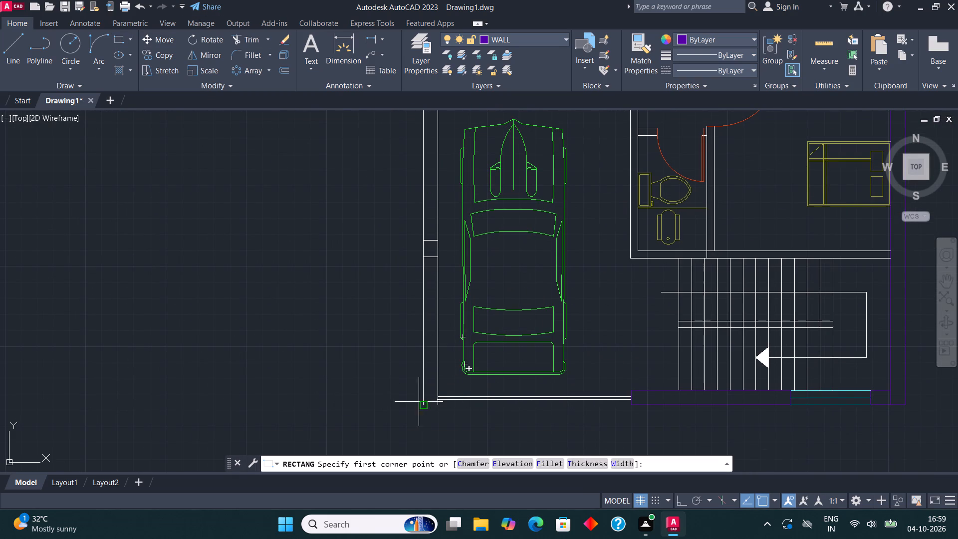
{"action": "left_click", "coordinate": [422, 404]}
{"action": "scroll", "coordinate": [423, 405], "scroll_direction": "down", "scroll_amount": 4}
{"action": "scroll", "coordinate": [427, 264], "scroll_direction": "up", "scroll_amount": 5}
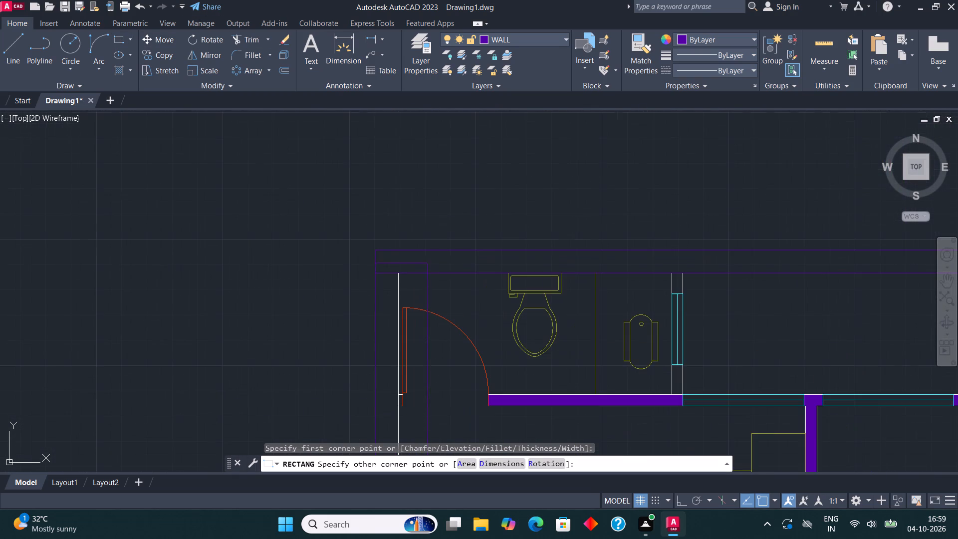
{"action": "left_click", "coordinate": [400, 271]}
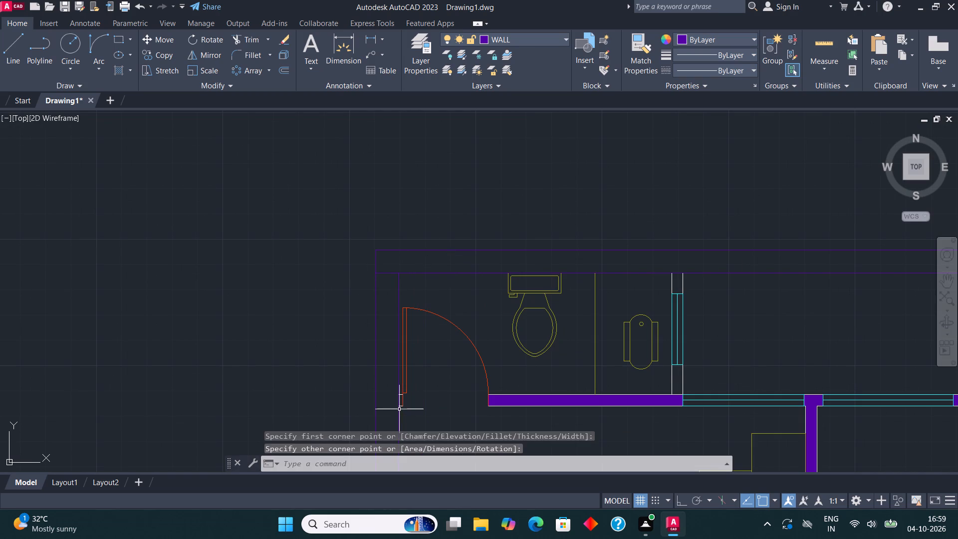
Draw a rectangle over the small wall stub at the upper bathroom's door, against the left outer wall.
{"action": "scroll", "coordinate": [399, 409], "scroll_direction": "up", "scroll_amount": 4}
{"action": "left_click", "coordinate": [114, 35]}
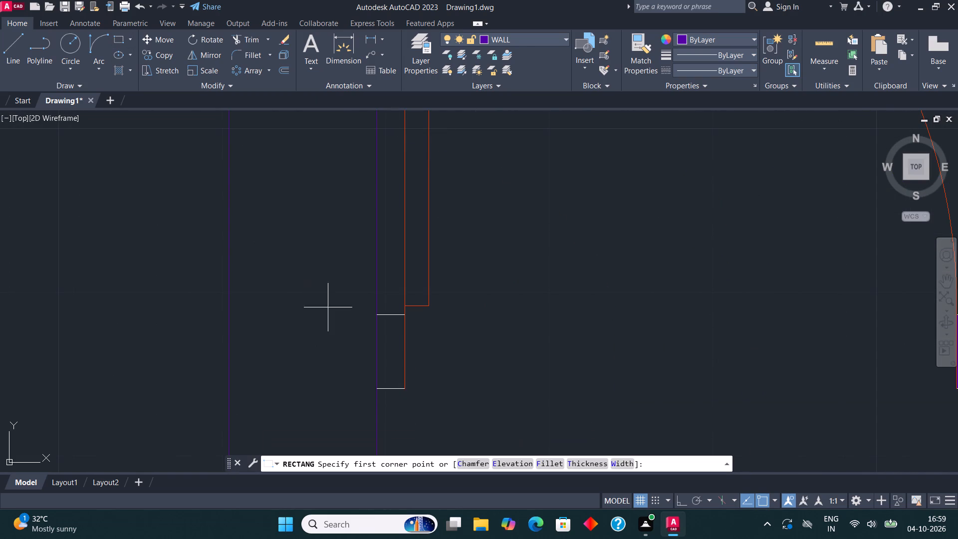
{"action": "left_click", "coordinate": [407, 316]}
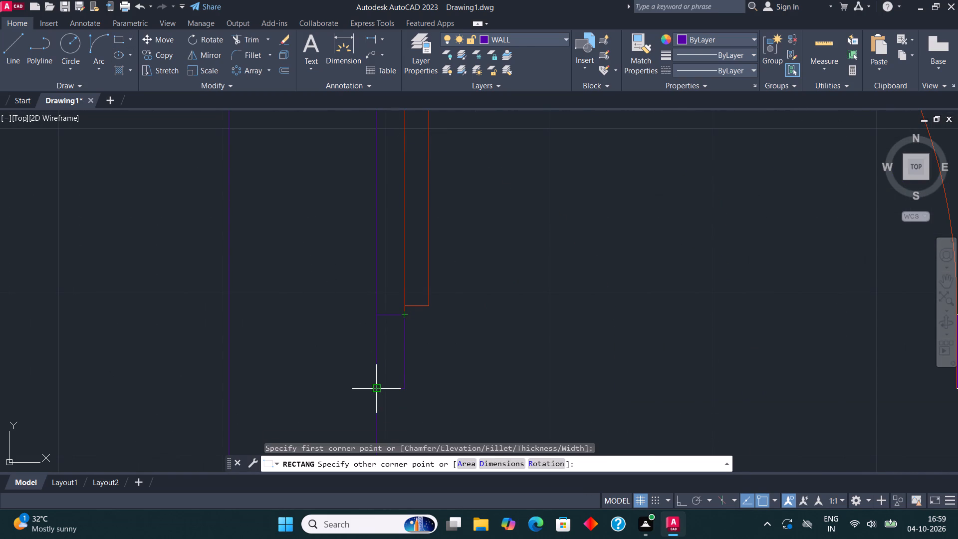
{"action": "left_click", "coordinate": [378, 387]}
Trace the upper bathroom's right side wall with rectangles above and below its window.
{"action": "left_click", "coordinate": [124, 37]}
{"action": "scroll", "coordinate": [261, 190], "scroll_direction": "down", "scroll_amount": 2}
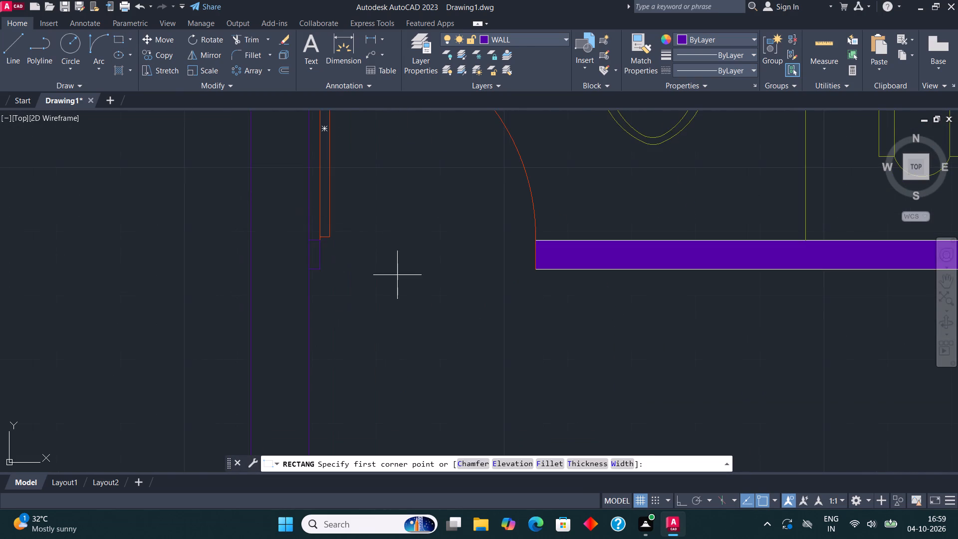
{"action": "scroll", "coordinate": [401, 310], "scroll_direction": "down", "scroll_amount": 3}
{"action": "scroll", "coordinate": [543, 210], "scroll_direction": "up", "scroll_amount": 3}
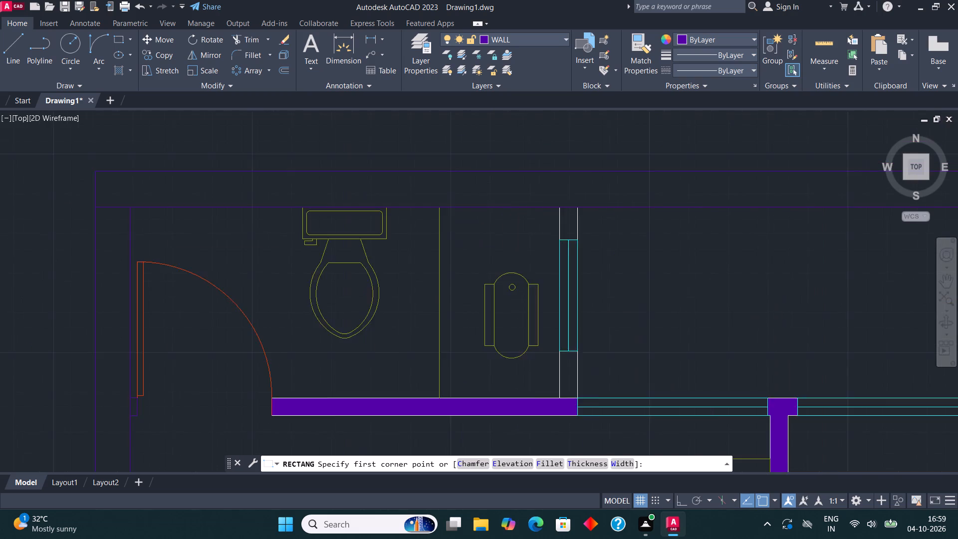
{"action": "left_click", "coordinate": [569, 204]}
{"action": "left_click", "coordinate": [599, 260]}
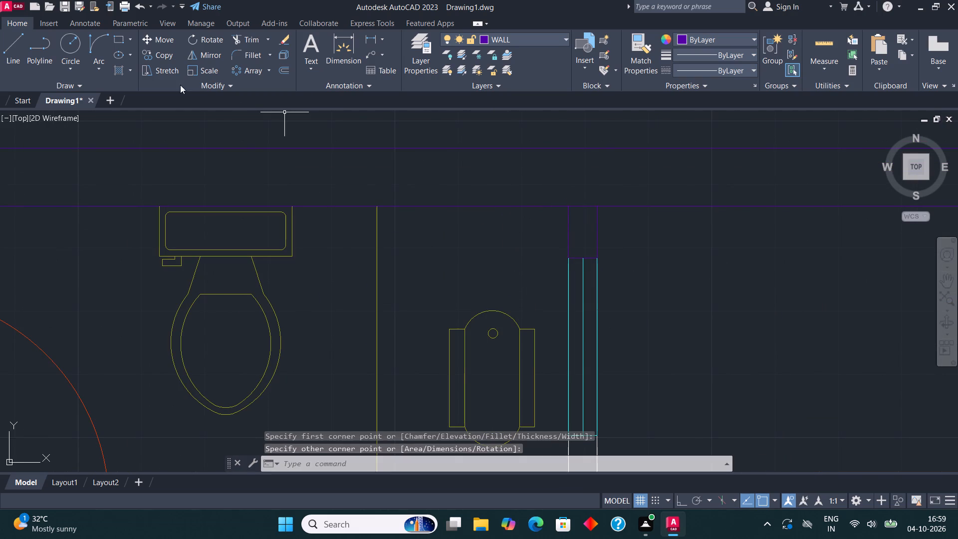
{"action": "left_click", "coordinate": [116, 38]}
{"action": "scroll", "coordinate": [558, 273], "scroll_direction": "down", "scroll_amount": 2}
{"action": "scroll", "coordinate": [564, 355], "scroll_direction": "up", "scroll_amount": 3}
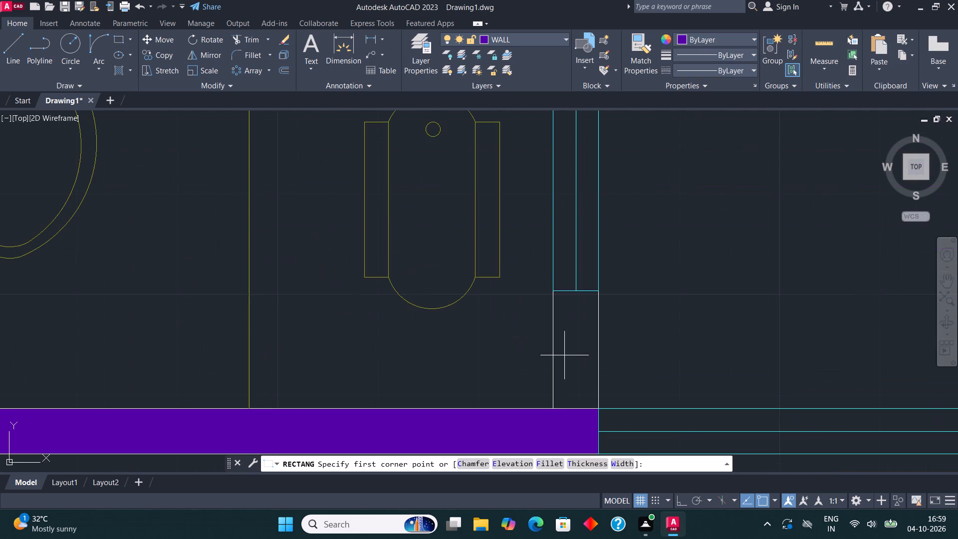
{"action": "left_click", "coordinate": [553, 409]}
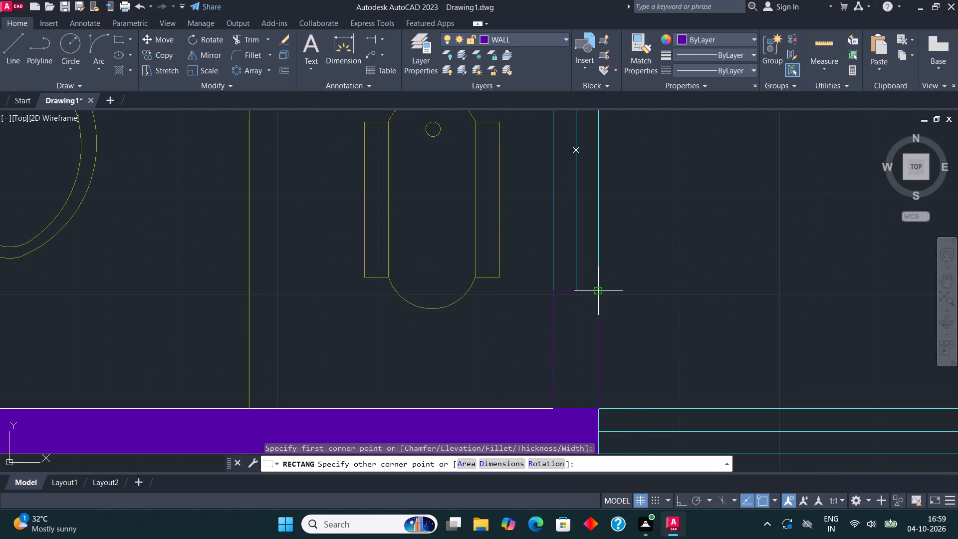
{"action": "left_click", "coordinate": [596, 290]}
Draw a rectangle over the horizontal wall between the upper and middle bedrooms, from the left outer wall to the upper bedroom's door opening.
{"action": "left_click", "coordinate": [120, 36]}
{"action": "scroll", "coordinate": [232, 192], "scroll_direction": "down", "scroll_amount": 1}
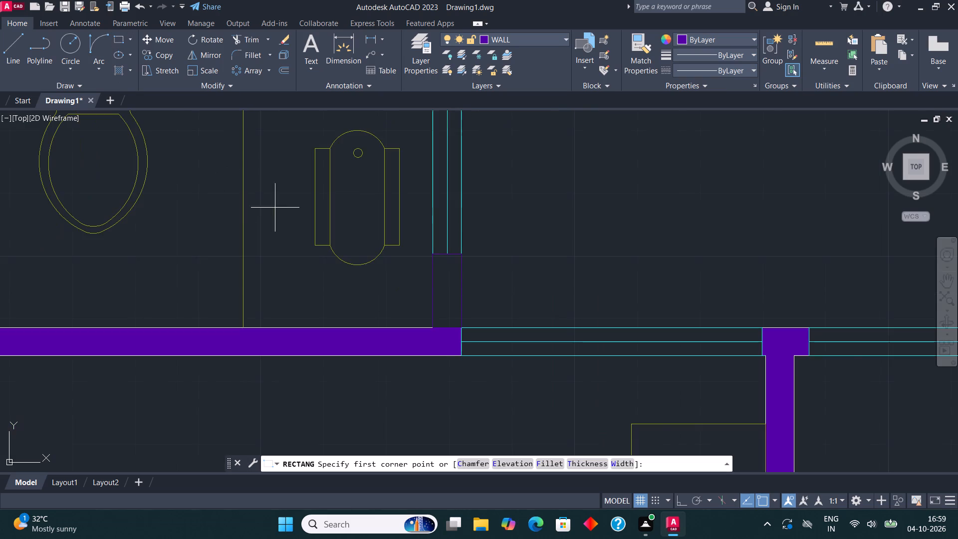
{"action": "scroll", "coordinate": [284, 221], "scroll_direction": "down", "scroll_amount": 3}
{"action": "middle_click_drag", "start_coordinate": [391, 295], "coordinate": [511, 171]}
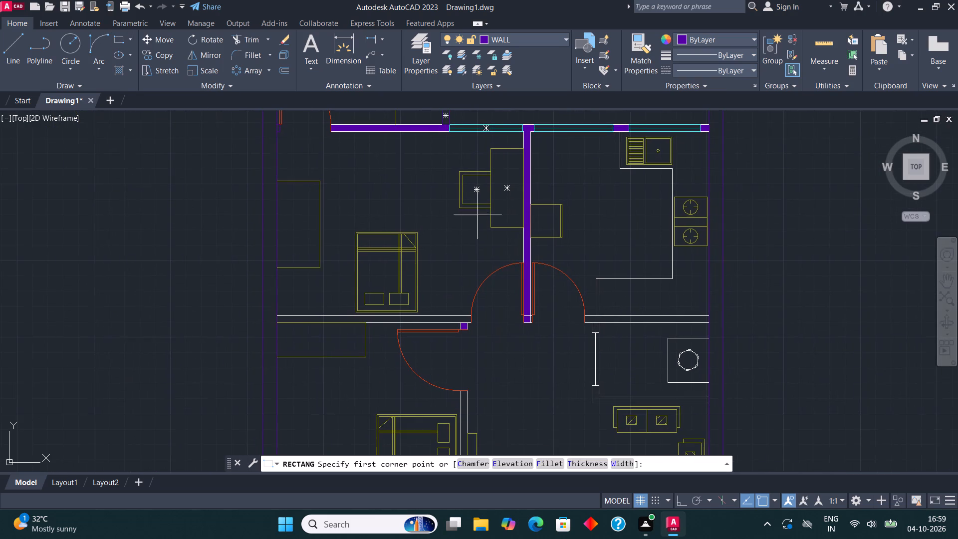
{"action": "scroll", "coordinate": [289, 335], "scroll_direction": "up", "scroll_amount": 2}
{"action": "left_click", "coordinate": [256, 291]}
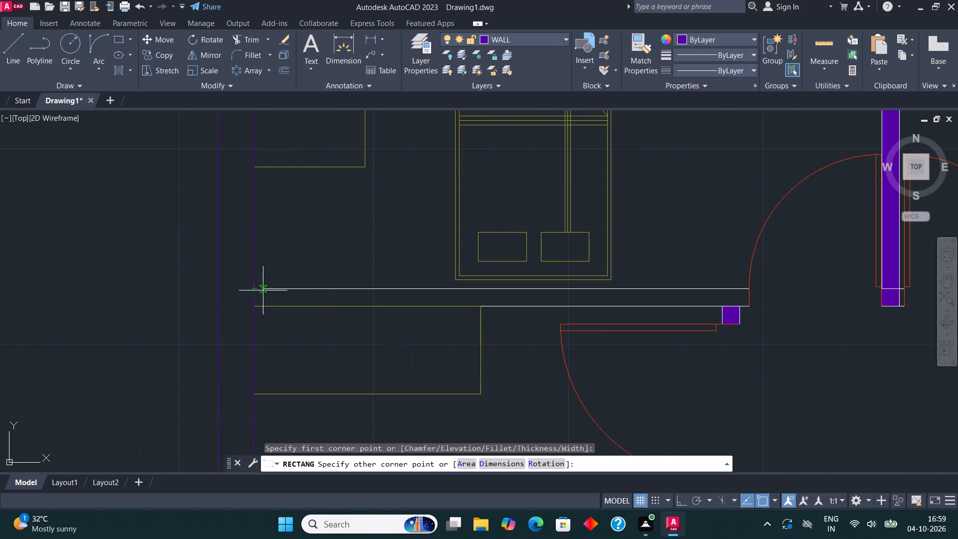
{"action": "scroll", "coordinate": [271, 299], "scroll_direction": "down", "scroll_amount": 1}
{"action": "scroll", "coordinate": [551, 299], "scroll_direction": "up", "scroll_amount": 3}
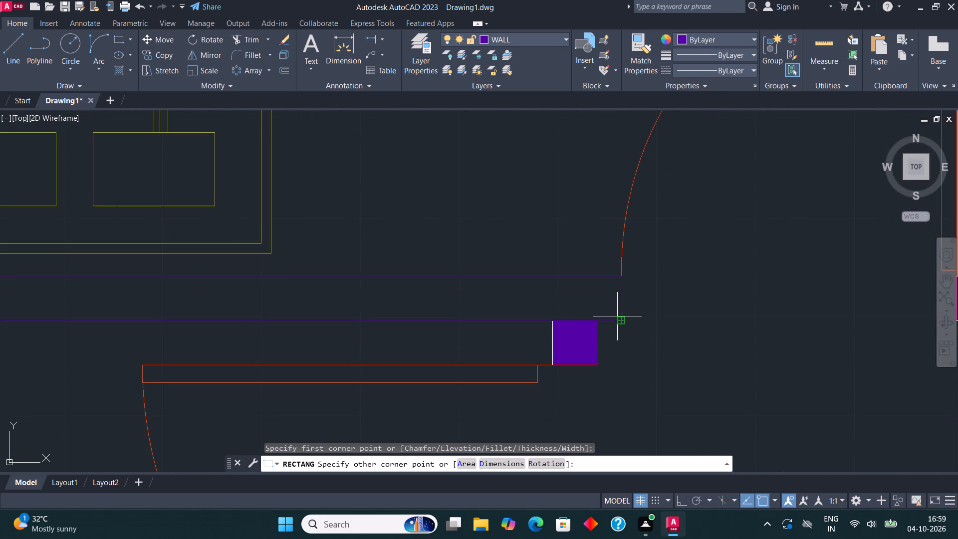
{"action": "left_click", "coordinate": [618, 316]}
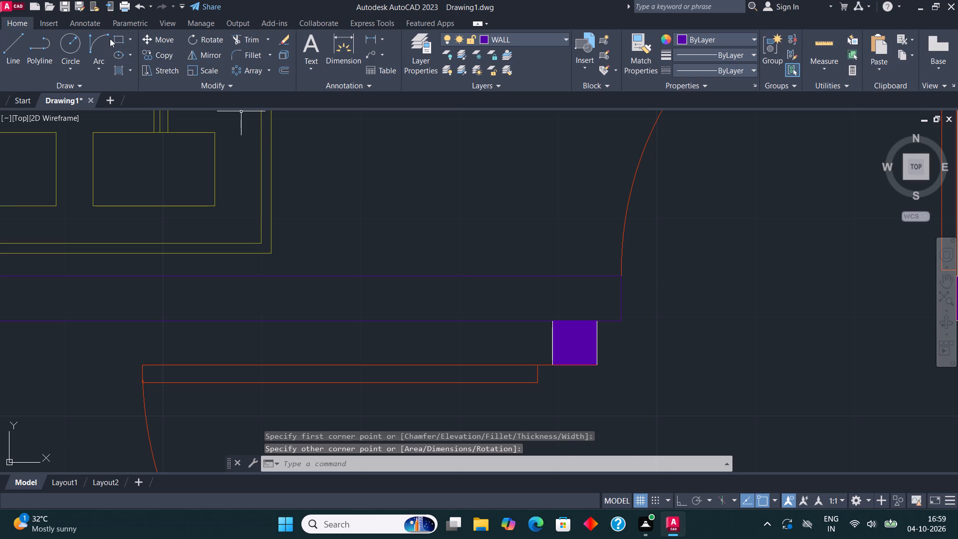
Draw a rectangle over the wall below the kitchen, from the kitchen door opening to the right outer wall.
{"action": "left_click", "coordinate": [116, 36]}
{"action": "scroll", "coordinate": [123, 190], "scroll_direction": "down", "scroll_amount": 3}
{"action": "scroll", "coordinate": [440, 224], "scroll_direction": "up", "scroll_amount": 3}
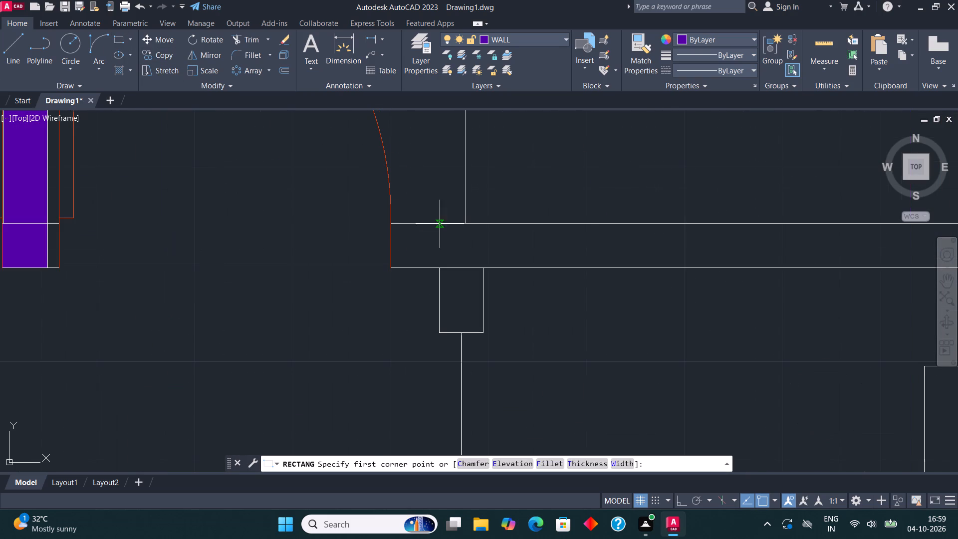
{"action": "left_click", "coordinate": [394, 222]}
{"action": "scroll", "coordinate": [399, 232], "scroll_direction": "down", "scroll_amount": 2}
{"action": "scroll", "coordinate": [690, 238], "scroll_direction": "up", "scroll_amount": 2}
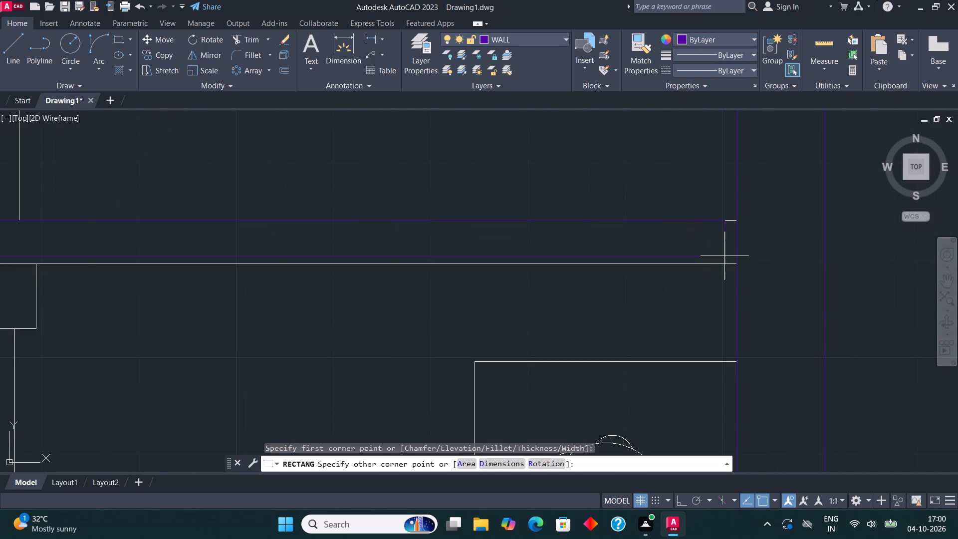
{"action": "left_click", "coordinate": [734, 263]}
Draw a rectangle over the small wall stub projecting down from the kitchen's bottom wall.
{"action": "scroll", "coordinate": [420, 318], "scroll_direction": "down", "scroll_amount": 4}
{"action": "middle_click_drag", "start_coordinate": [385, 315], "coordinate": [491, 212]}
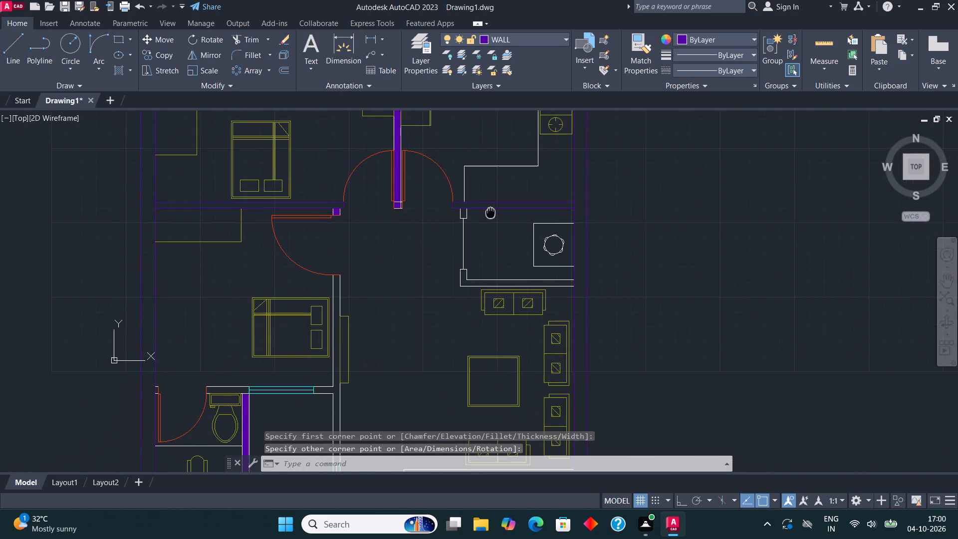
{"action": "middle_click_drag", "start_coordinate": [491, 212], "coordinate": [444, 218]}
{"action": "left_click", "coordinate": [113, 39]}
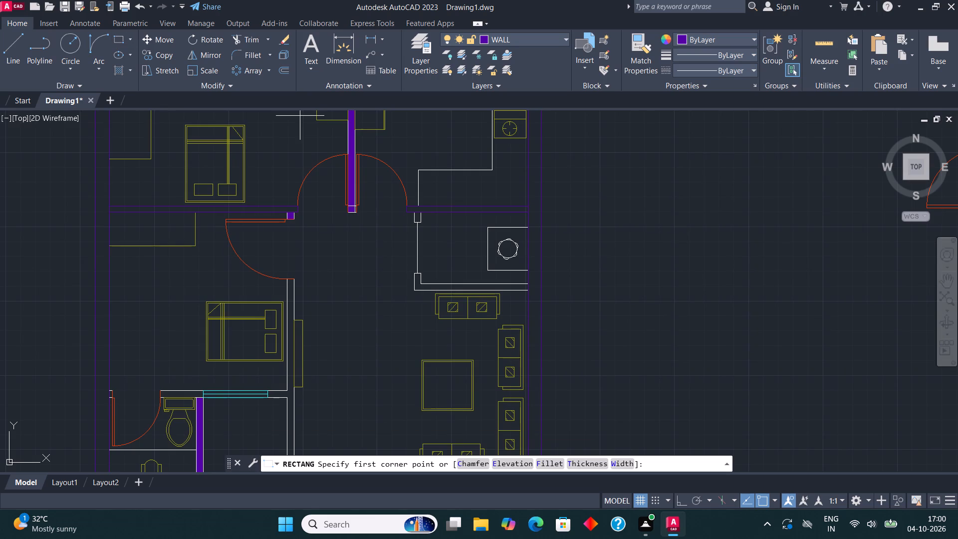
{"action": "scroll", "coordinate": [418, 208], "scroll_direction": "up", "scroll_amount": 4}
{"action": "left_click", "coordinate": [378, 235]}
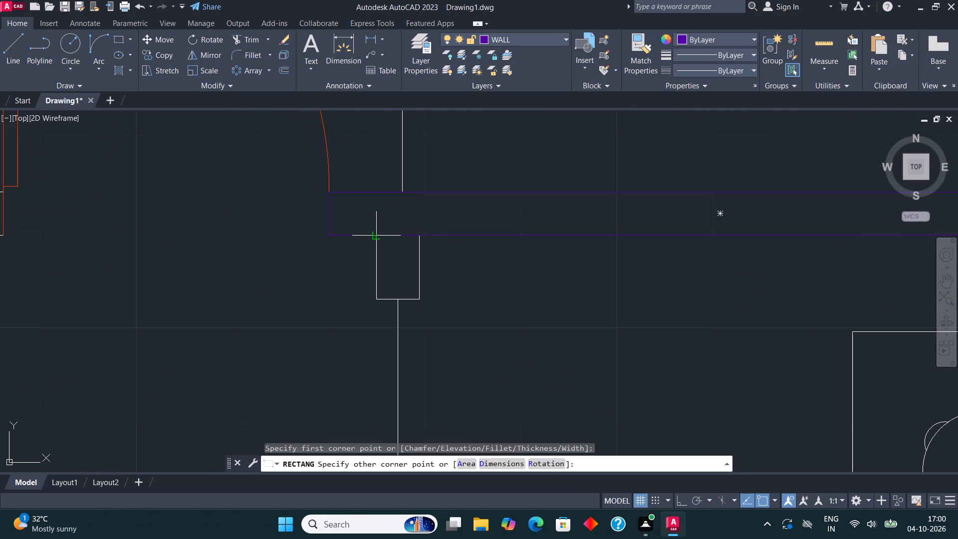
{"action": "left_click", "coordinate": [419, 297]}
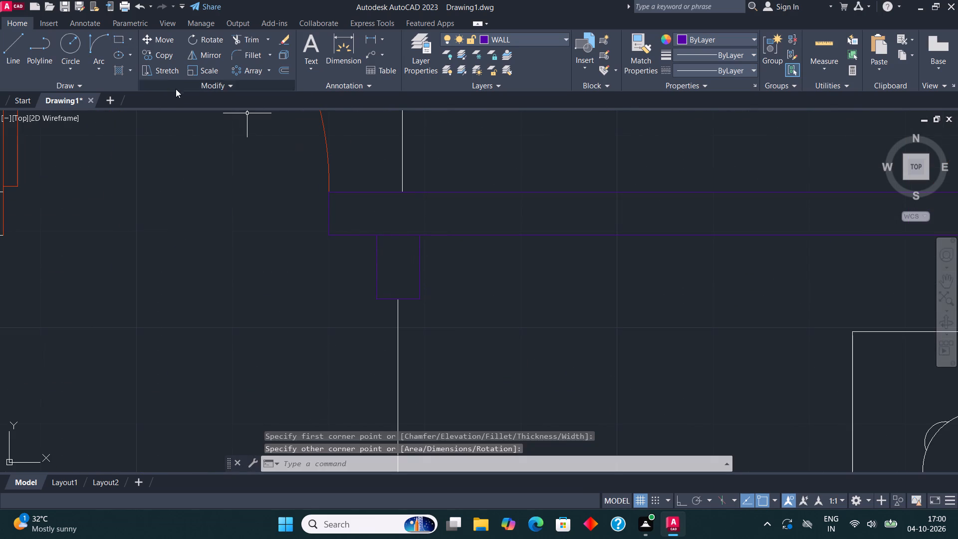
Trace the L-shaped wall above the living room sofas with two rectangles, one over the horizontal run and one over its end stub.
{"action": "left_click", "coordinate": [119, 42]}
{"action": "scroll", "coordinate": [491, 261], "scroll_direction": "down", "scroll_amount": 2}
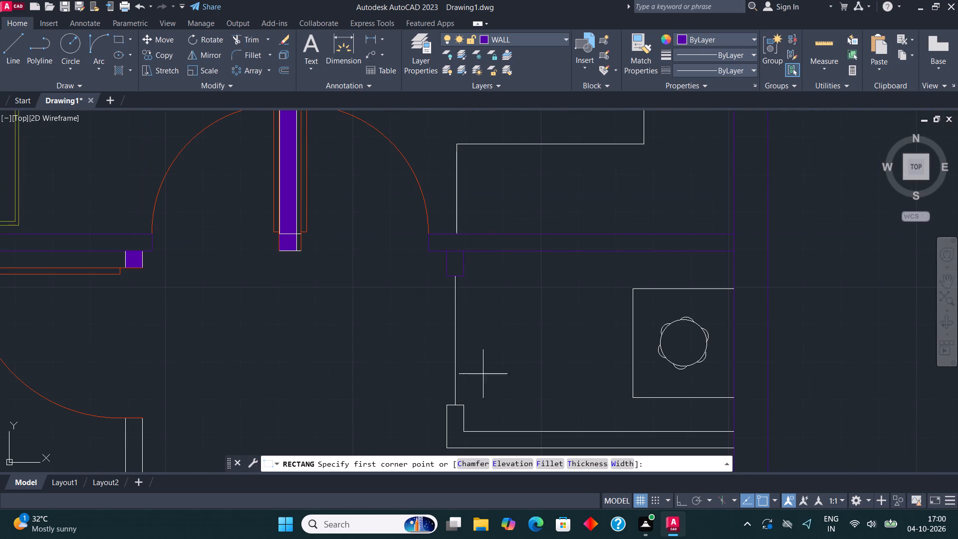
{"action": "scroll", "coordinate": [478, 326], "scroll_direction": "down", "scroll_amount": 2}
{"action": "scroll", "coordinate": [566, 378], "scroll_direction": "up", "scroll_amount": 2}
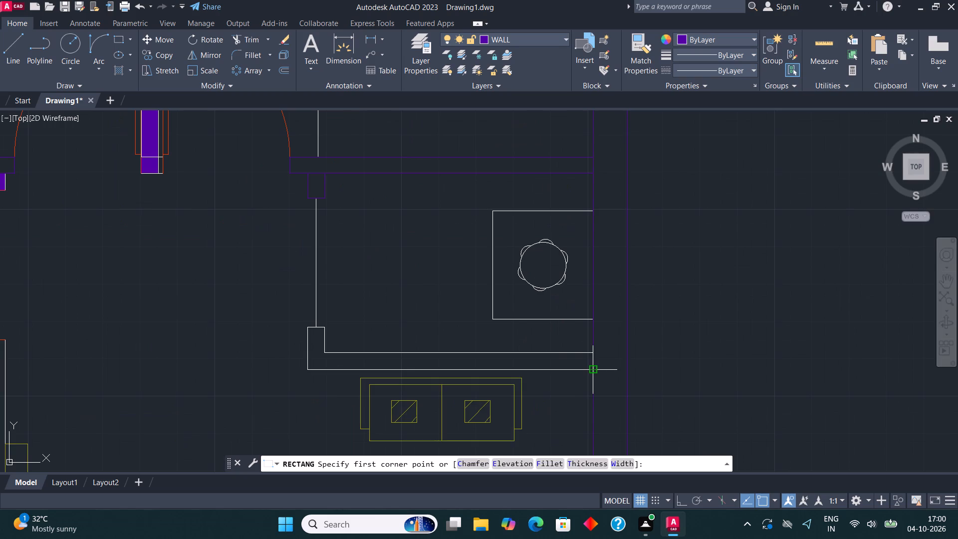
{"action": "left_click", "coordinate": [593, 371]}
{"action": "scroll", "coordinate": [264, 343], "scroll_direction": "up", "scroll_amount": 2}
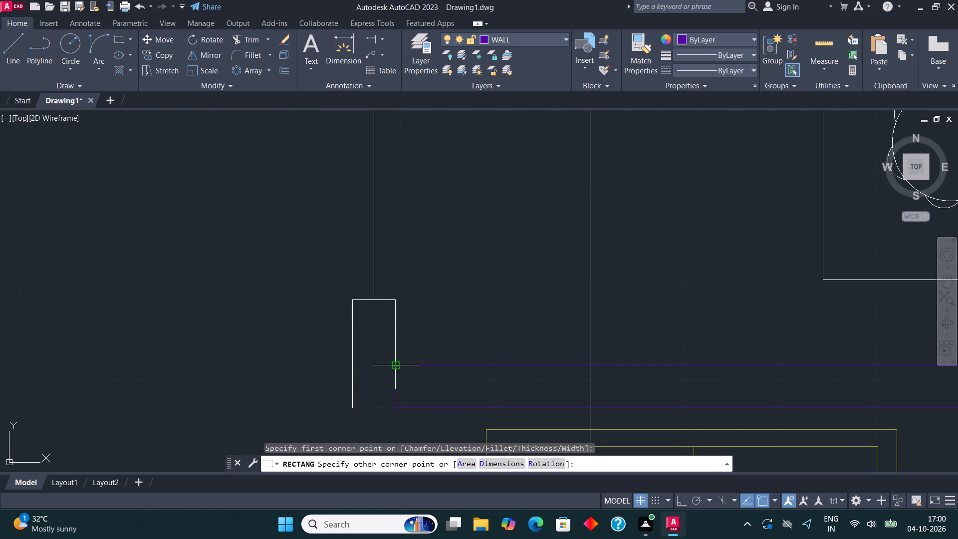
{"action": "left_click", "coordinate": [394, 366]}
{"action": "left_click", "coordinate": [114, 37]}
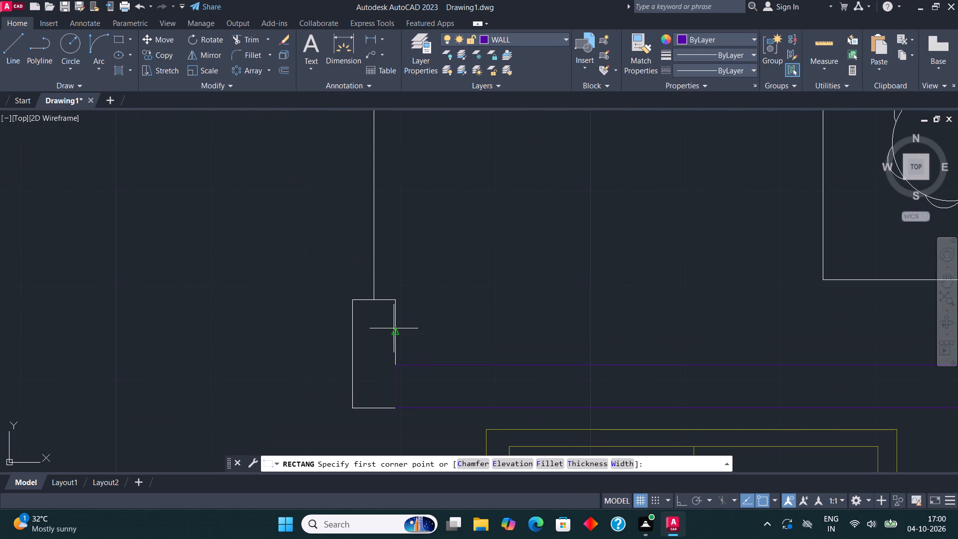
{"action": "left_click", "coordinate": [351, 299]}
{"action": "left_click", "coordinate": [395, 405]}
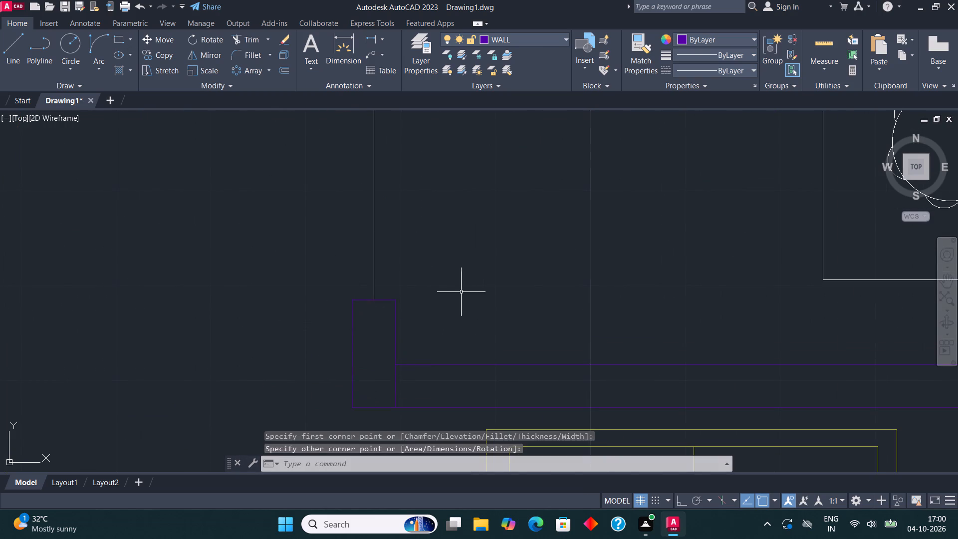
Draw a rectangle over the middle bedroom's right wall, from its door opening down to the window above the car parking.
{"action": "scroll", "coordinate": [462, 290], "scroll_direction": "down", "scroll_amount": 4}
{"action": "middle_click_drag", "start_coordinate": [337, 360], "coordinate": [372, 299]}
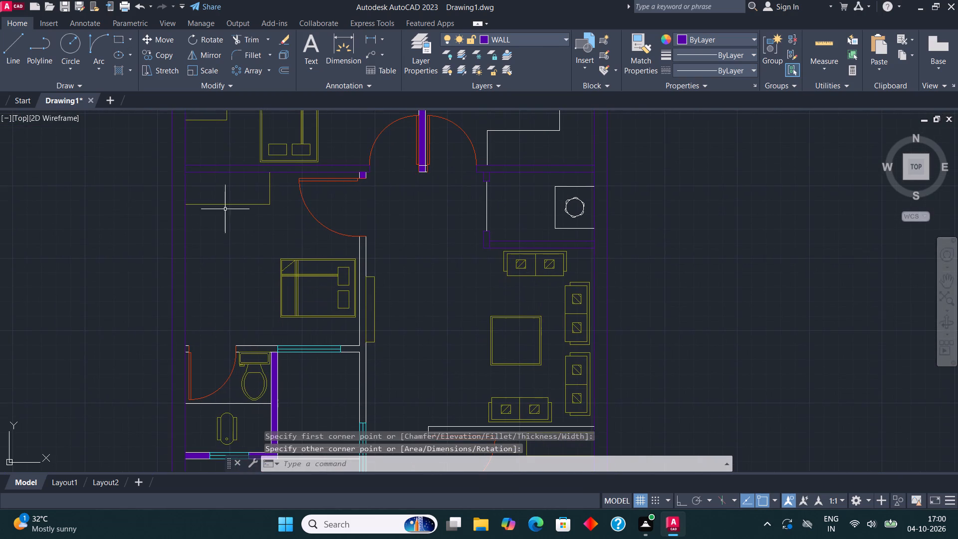
{"action": "left_click", "coordinate": [116, 38]}
{"action": "scroll", "coordinate": [358, 239], "scroll_direction": "up", "scroll_amount": 2}
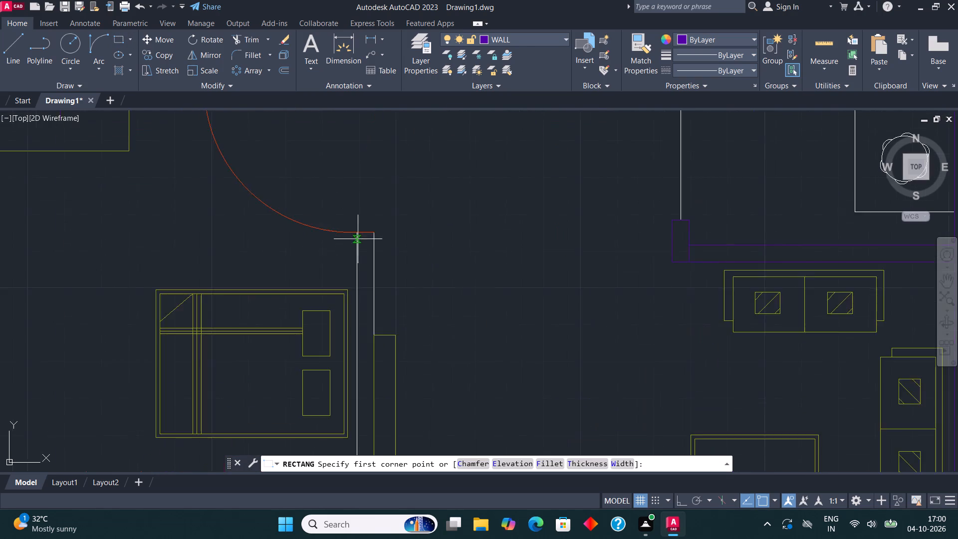
{"action": "scroll", "coordinate": [358, 239], "scroll_direction": "up", "scroll_amount": 1}
{"action": "left_click", "coordinate": [356, 228]}
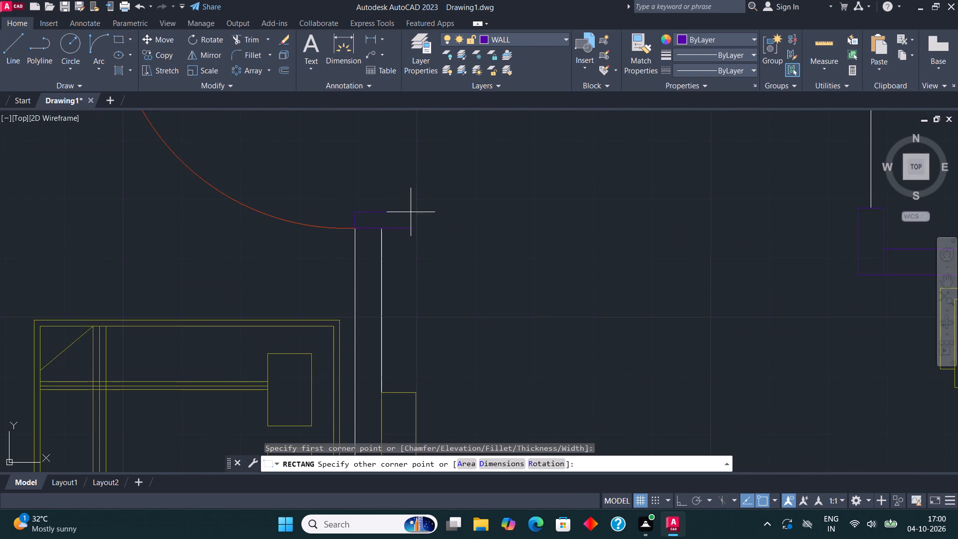
{"action": "scroll", "coordinate": [415, 218], "scroll_direction": "down", "scroll_amount": 4}
{"action": "scroll", "coordinate": [400, 341], "scroll_direction": "up", "scroll_amount": 3}
{"action": "scroll", "coordinate": [435, 363], "scroll_direction": "up", "scroll_amount": 1}
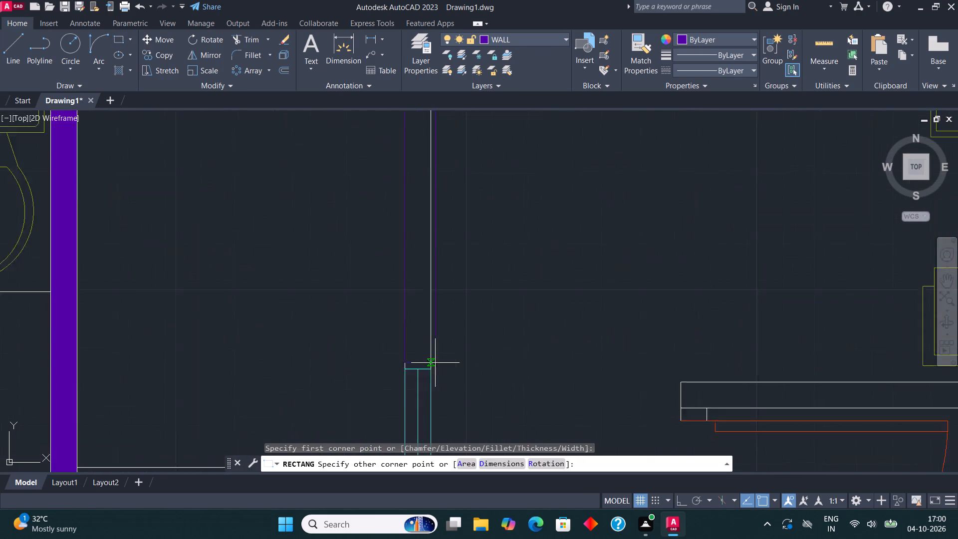
{"action": "scroll", "coordinate": [435, 363], "scroll_direction": "up", "scroll_amount": 1}
{"action": "left_click", "coordinate": [429, 375]}
Draw a rectangle over the middle bedroom's bottom wall, between its window and the bedroom's right wall.
{"action": "scroll", "coordinate": [430, 379], "scroll_direction": "down", "scroll_amount": 2}
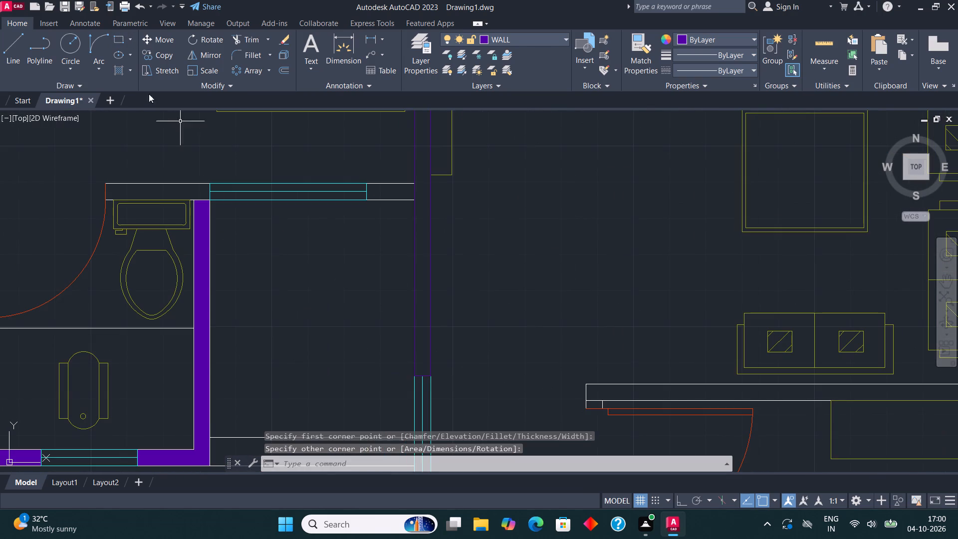
{"action": "left_click", "coordinate": [120, 36]}
{"action": "middle_click_drag", "start_coordinate": [339, 218], "coordinate": [338, 321]}
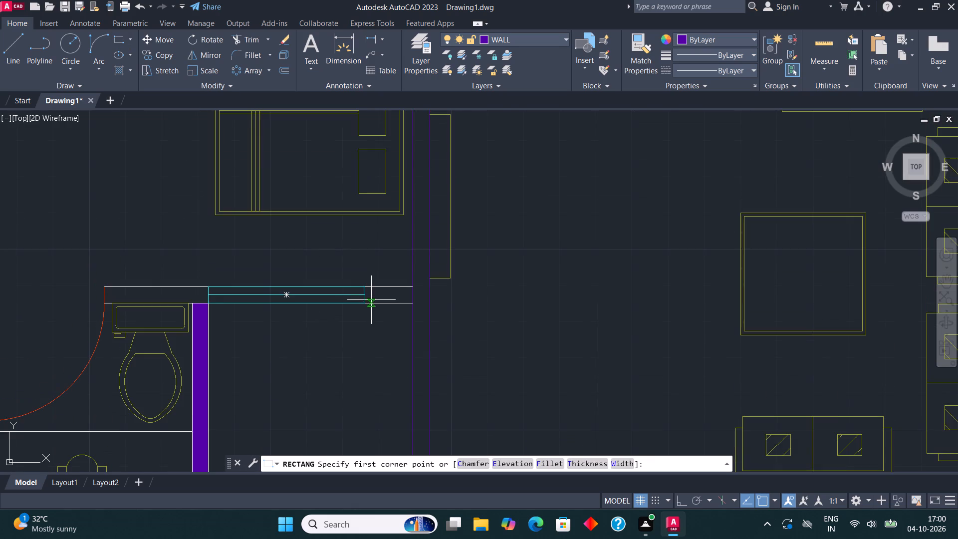
{"action": "scroll", "coordinate": [371, 300], "scroll_direction": "up", "scroll_amount": 1}
{"action": "left_click", "coordinate": [361, 276]}
{"action": "left_click", "coordinate": [438, 305]}
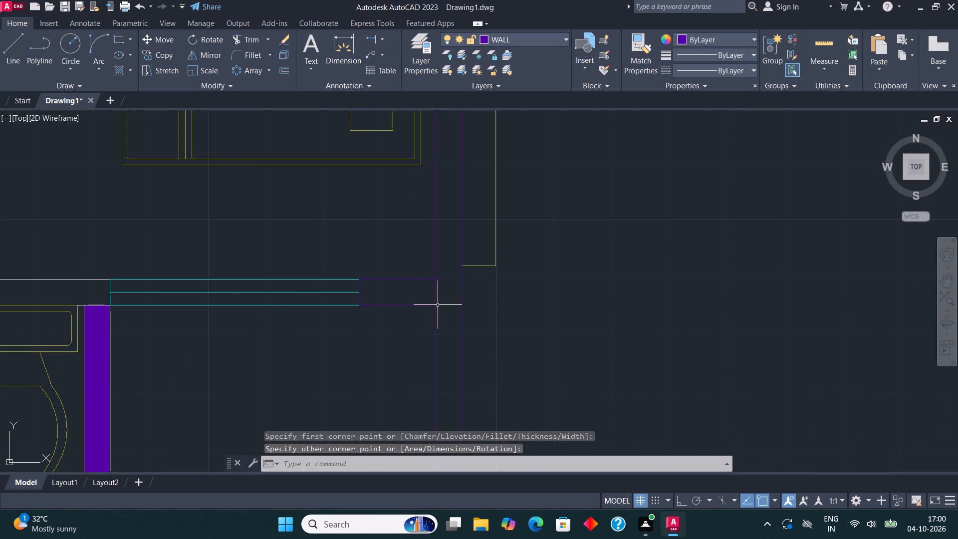
Trace the middle bathroom's top wall with rectangles on both sides of its door, from the left outer wall to the bedroom window.
{"action": "left_click", "coordinate": [121, 38]}
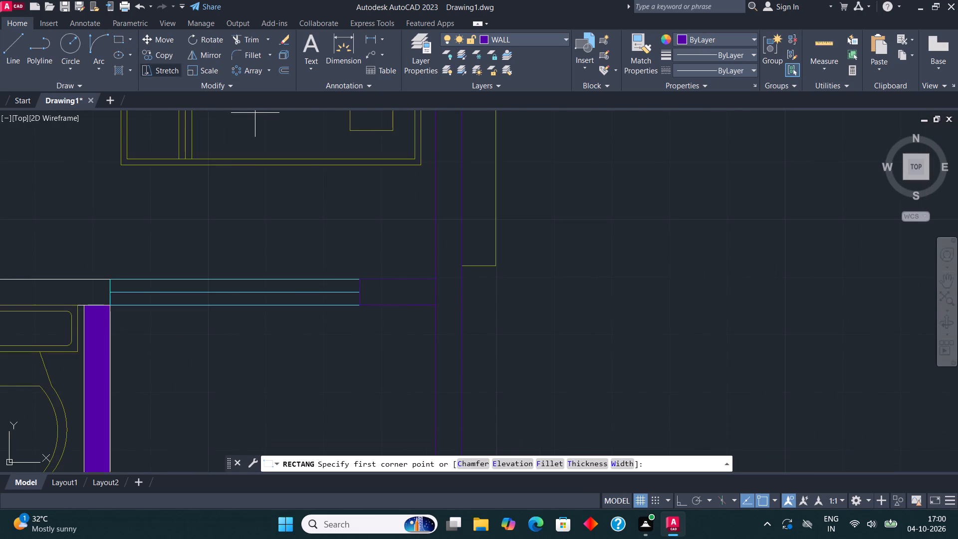
{"action": "scroll", "coordinate": [469, 281], "scroll_direction": "down", "scroll_amount": 2}
{"action": "middle_click_drag", "start_coordinate": [340, 286], "coordinate": [369, 290]}
{"action": "scroll", "coordinate": [340, 287], "scroll_direction": "up", "scroll_amount": 1}
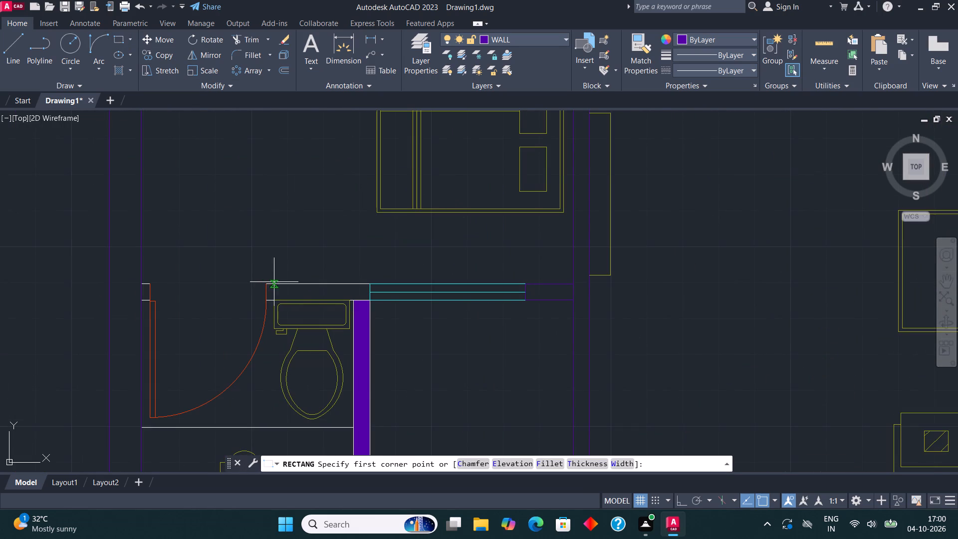
{"action": "left_click", "coordinate": [267, 281]}
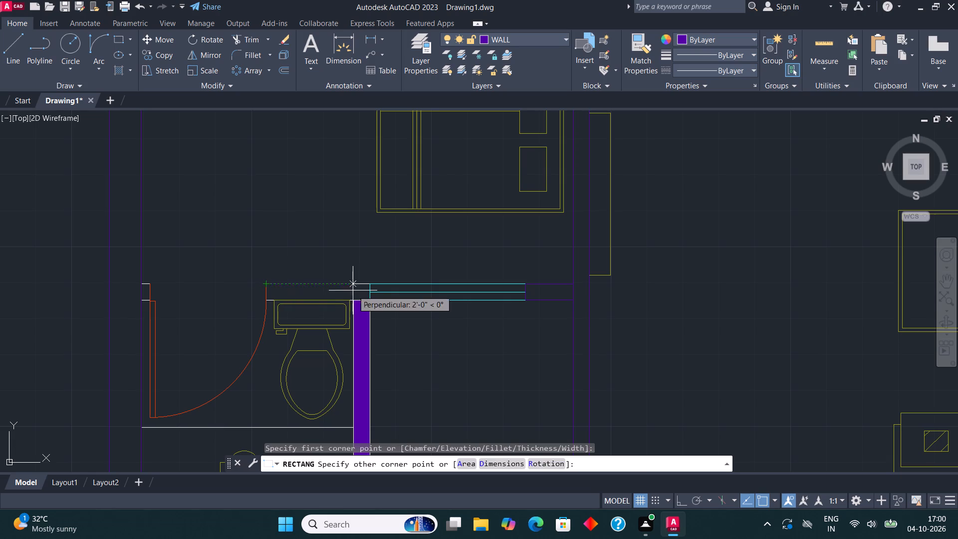
{"action": "left_click", "coordinate": [371, 299]}
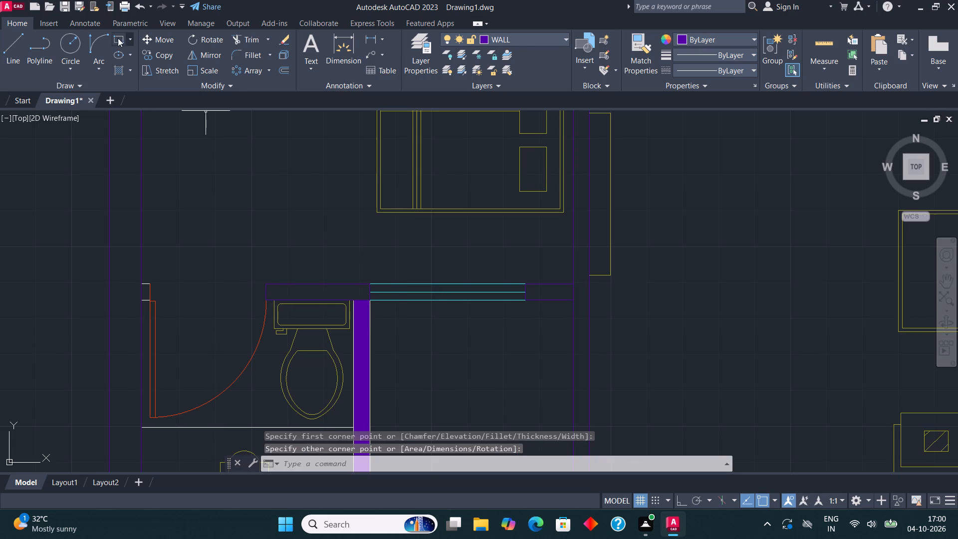
{"action": "left_click", "coordinate": [119, 37]}
{"action": "scroll", "coordinate": [152, 276], "scroll_direction": "up", "scroll_amount": 3}
{"action": "left_click", "coordinate": [138, 304]}
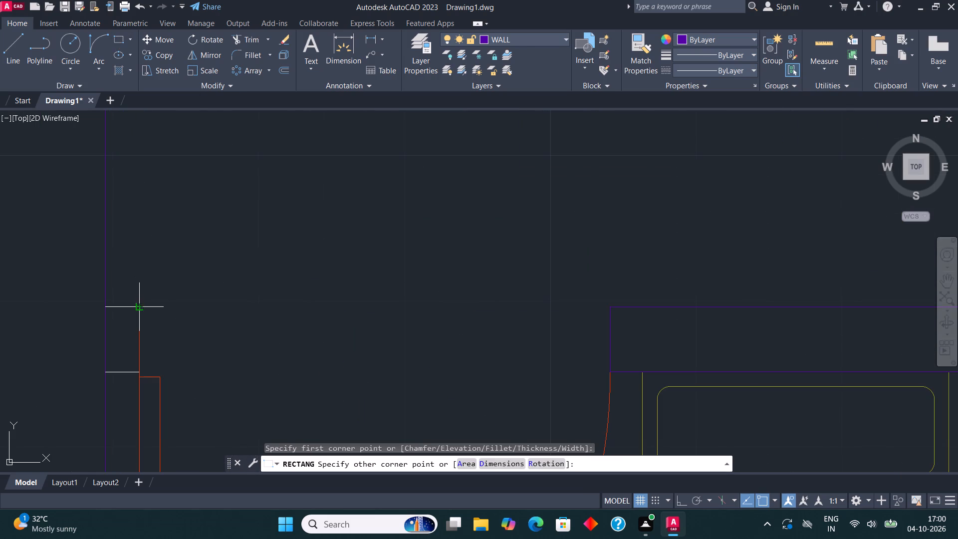
{"action": "left_click", "coordinate": [107, 374]}
Draw a rectangle over the wall above the parking, from the middle bathroom's bottom outer corner to the windowed wall.
{"action": "left_click", "coordinate": [118, 38]}
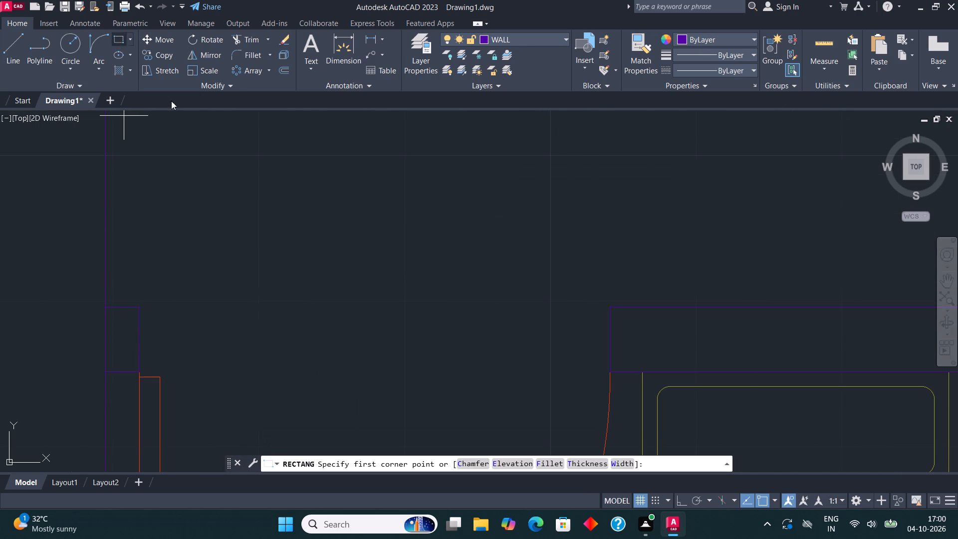
{"action": "scroll", "coordinate": [351, 264], "scroll_direction": "down", "scroll_amount": 5}
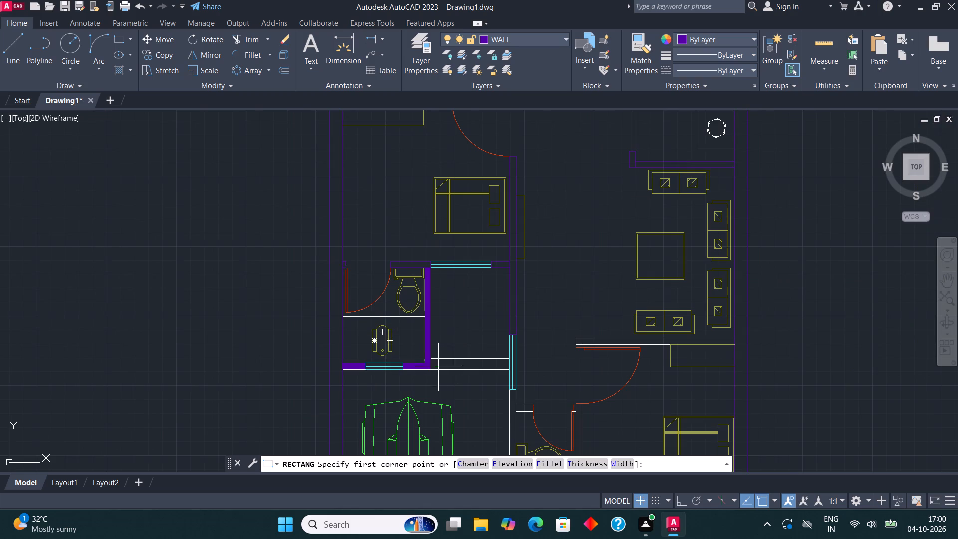
{"action": "scroll", "coordinate": [440, 366], "scroll_direction": "up", "scroll_amount": 3}
{"action": "left_click", "coordinate": [396, 383]}
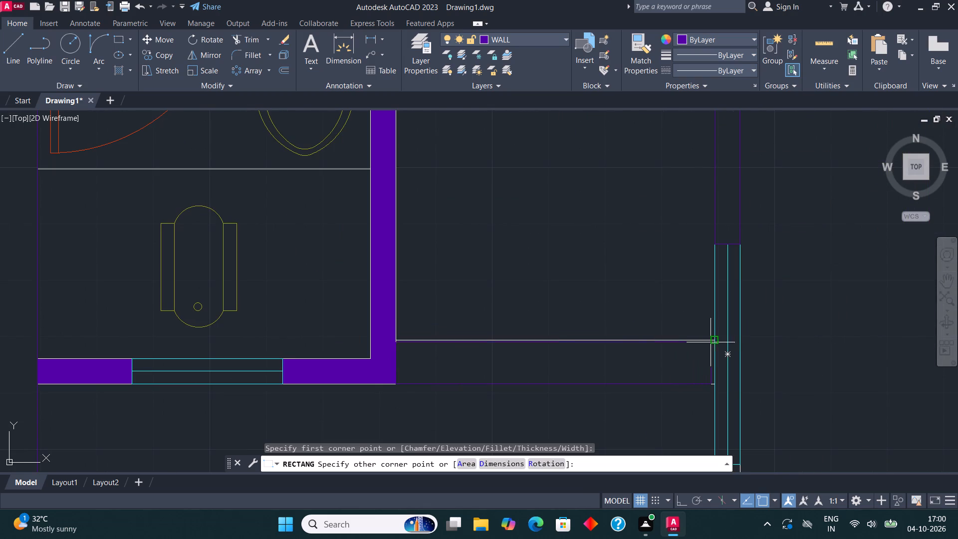
{"action": "left_click", "coordinate": [716, 343]}
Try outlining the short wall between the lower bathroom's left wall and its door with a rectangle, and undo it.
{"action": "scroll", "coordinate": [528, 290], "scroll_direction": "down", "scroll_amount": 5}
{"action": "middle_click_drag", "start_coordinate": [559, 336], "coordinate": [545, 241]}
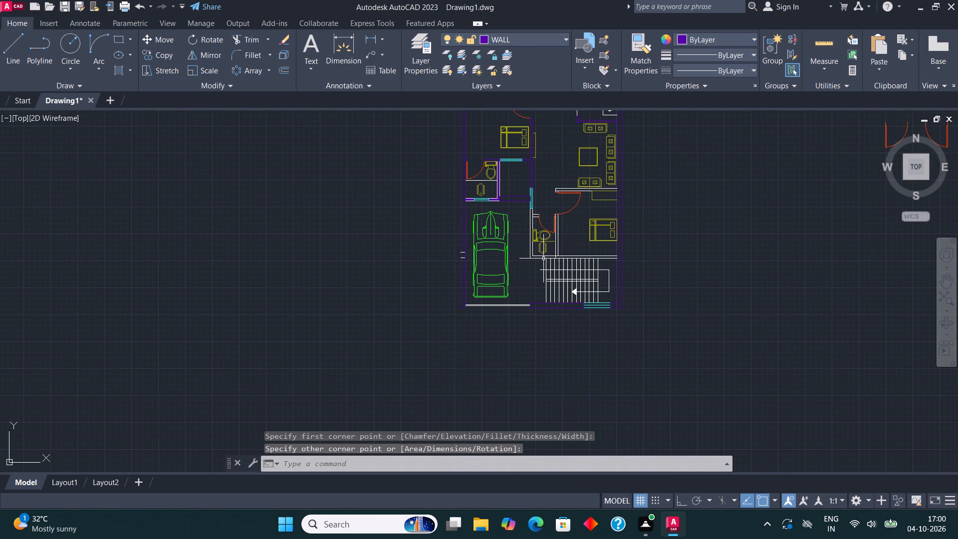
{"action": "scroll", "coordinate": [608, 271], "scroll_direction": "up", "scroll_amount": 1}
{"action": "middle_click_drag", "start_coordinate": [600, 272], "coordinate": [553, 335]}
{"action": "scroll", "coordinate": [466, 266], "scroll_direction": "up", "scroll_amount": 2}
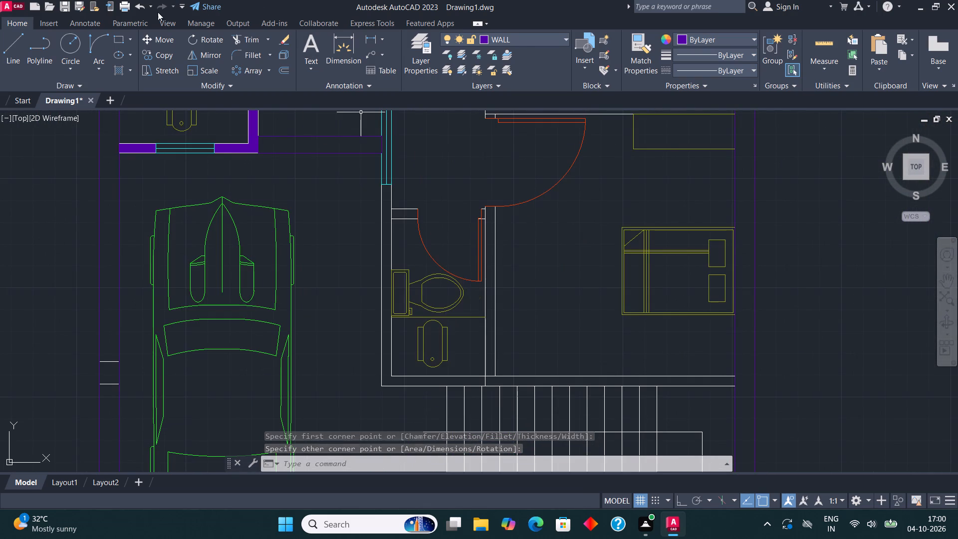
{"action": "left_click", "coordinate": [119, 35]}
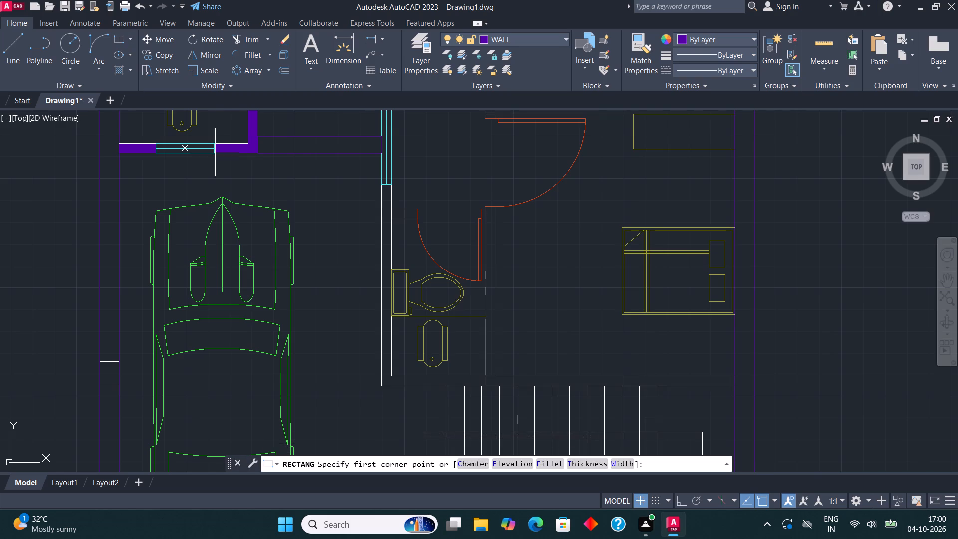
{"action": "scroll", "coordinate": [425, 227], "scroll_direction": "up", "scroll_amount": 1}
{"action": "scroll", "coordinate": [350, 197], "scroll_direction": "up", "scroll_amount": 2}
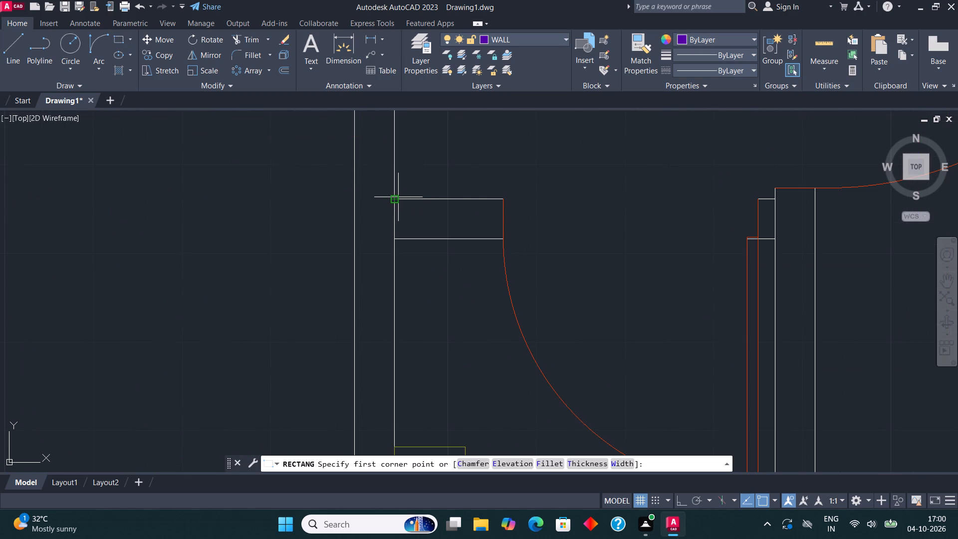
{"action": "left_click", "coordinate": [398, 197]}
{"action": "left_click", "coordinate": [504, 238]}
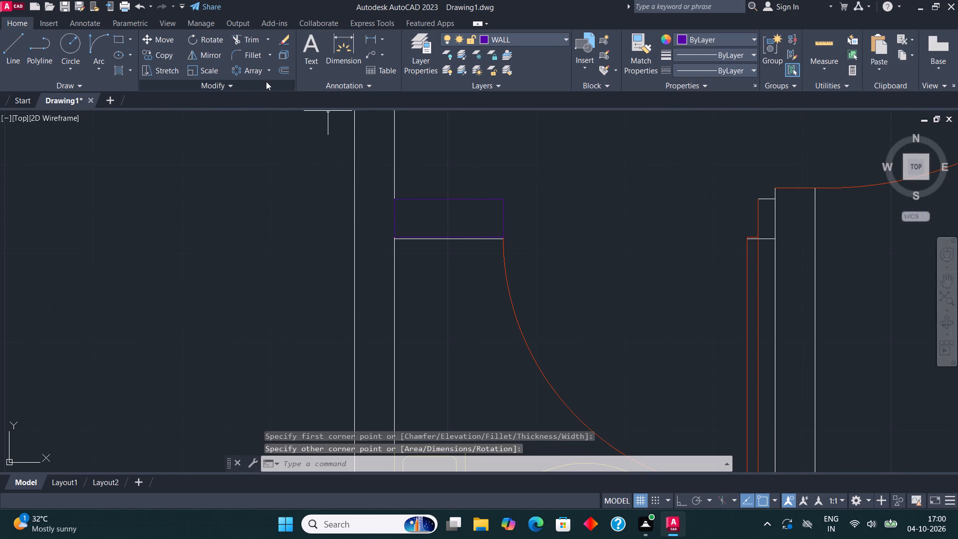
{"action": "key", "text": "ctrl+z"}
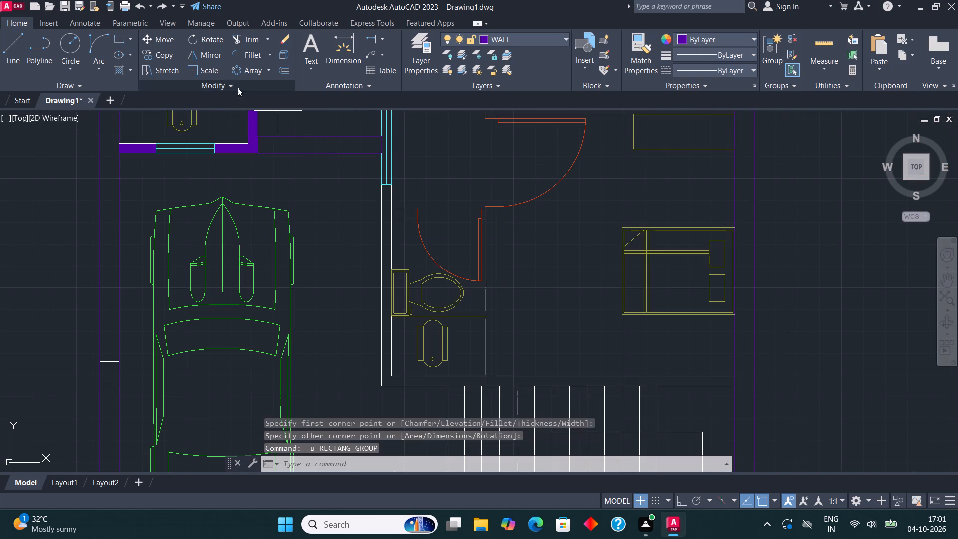
Draw a rectangle over the lower bathroom's short top wall, between its door and its left wall.
{"action": "left_click", "coordinate": [114, 35]}
{"action": "middle_click_drag", "start_coordinate": [330, 160], "coordinate": [358, 291]}
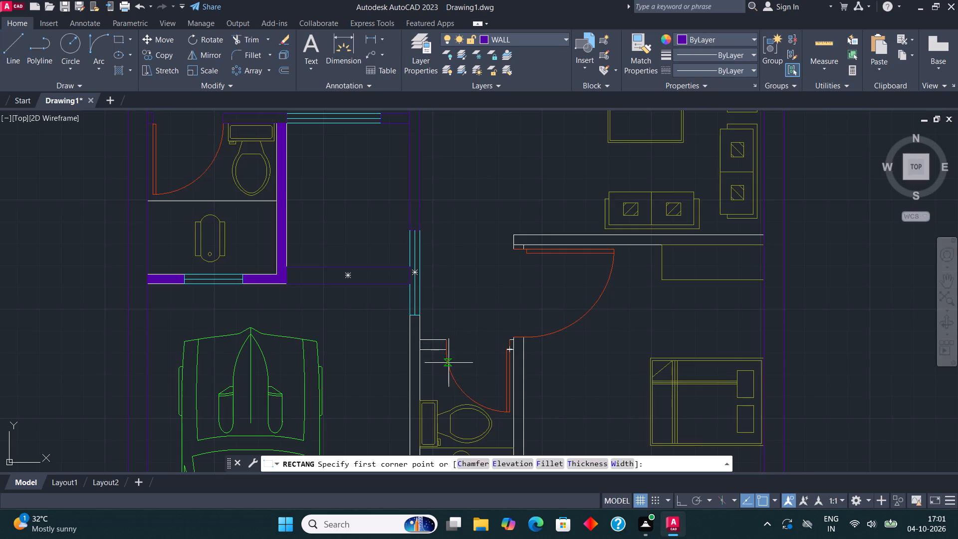
{"action": "scroll", "coordinate": [443, 361], "scroll_direction": "up", "scroll_amount": 2}
{"action": "left_click", "coordinate": [446, 333]}
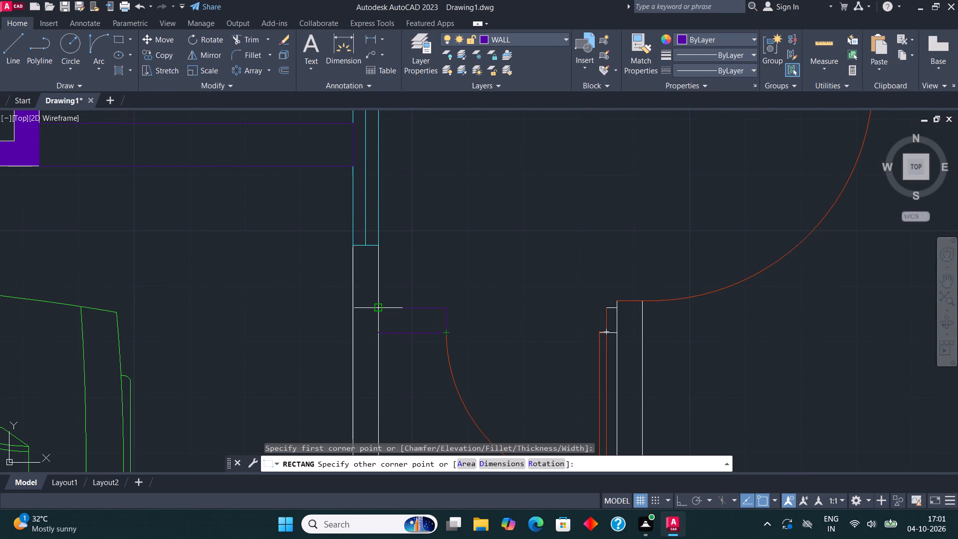
{"action": "left_click", "coordinate": [379, 310]}
Draw a rectangle over the lower bathroom's left wall, from the window beside the passage down to the bottom wall.
{"action": "left_click", "coordinate": [118, 35]}
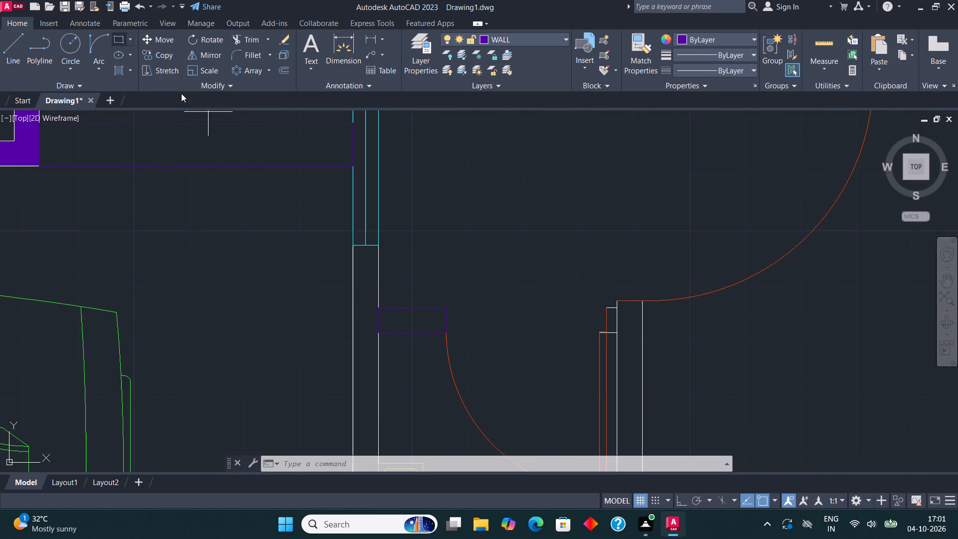
{"action": "left_click", "coordinate": [350, 245]}
{"action": "scroll", "coordinate": [399, 210], "scroll_direction": "down", "scroll_amount": 3}
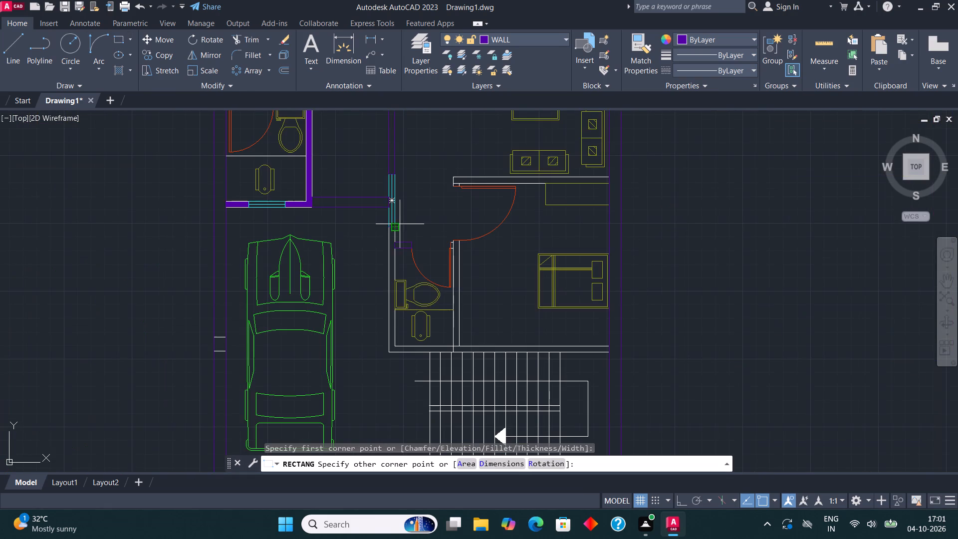
{"action": "scroll", "coordinate": [397, 347], "scroll_direction": "up", "scroll_amount": 3}
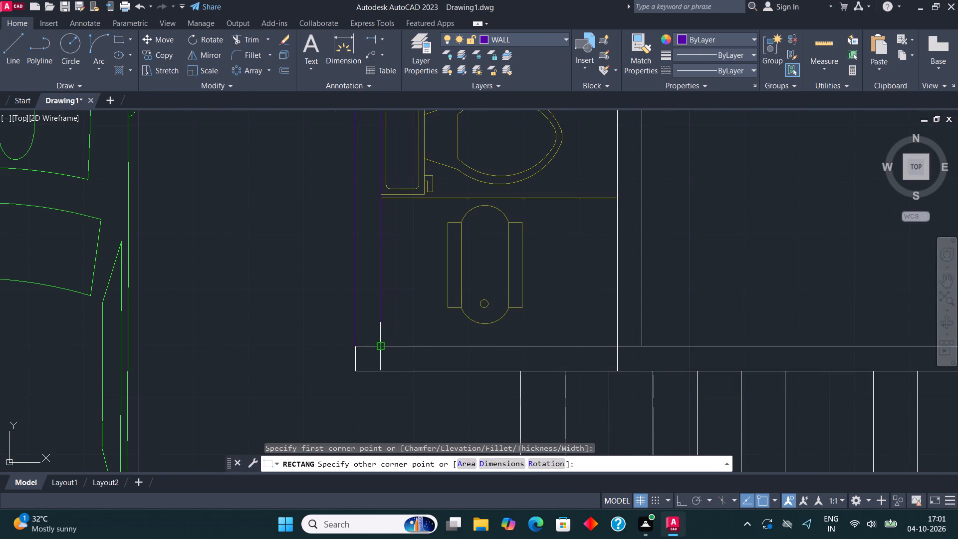
{"action": "left_click", "coordinate": [382, 347]}
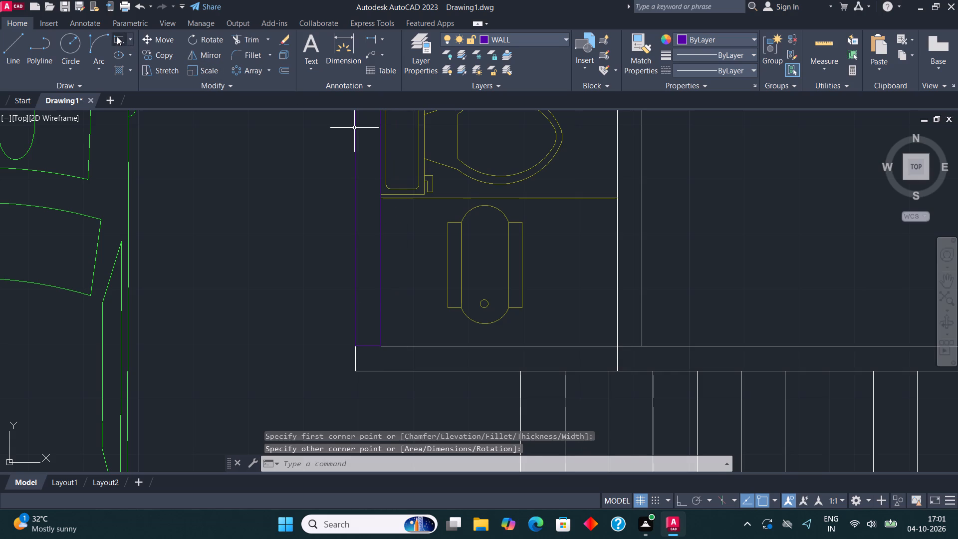
Trace the wall above the staircase with two rectangles, from the lower bathroom's outer corner to the right outer wall.
{"action": "left_click", "coordinate": [117, 36]}
{"action": "left_click", "coordinate": [353, 371]}
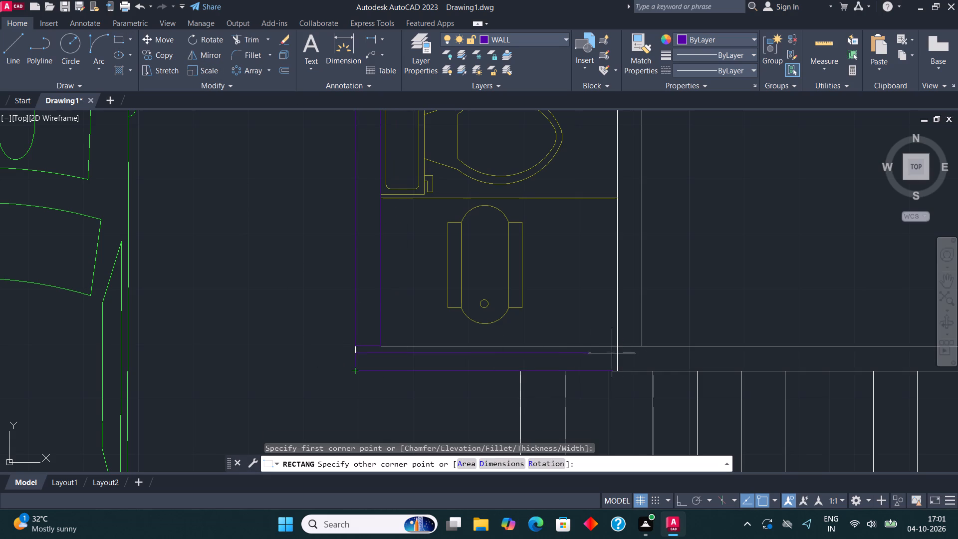
{"action": "left_click", "coordinate": [613, 345]}
{"action": "scroll", "coordinate": [497, 357], "scroll_direction": "down", "scroll_amount": 3}
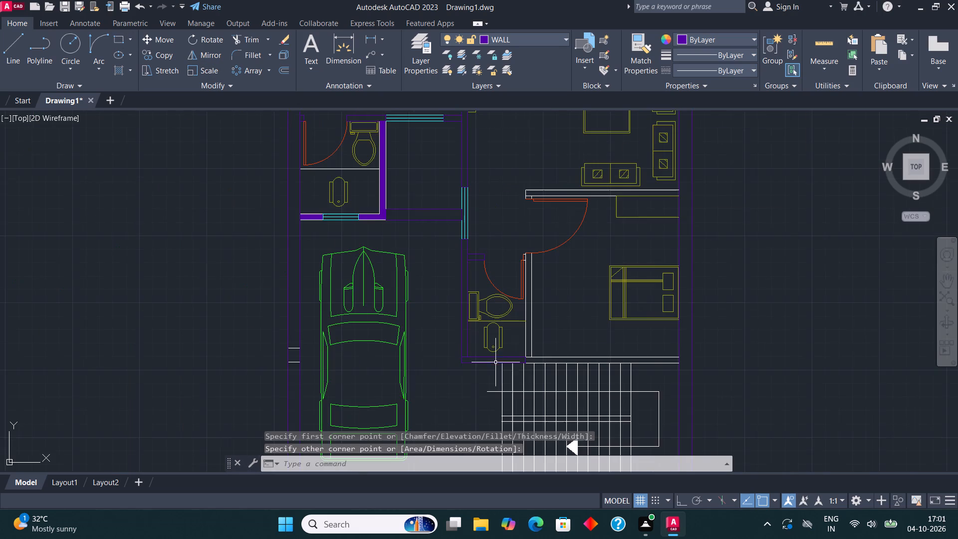
{"action": "middle_click_drag", "start_coordinate": [565, 318], "coordinate": [545, 315]}
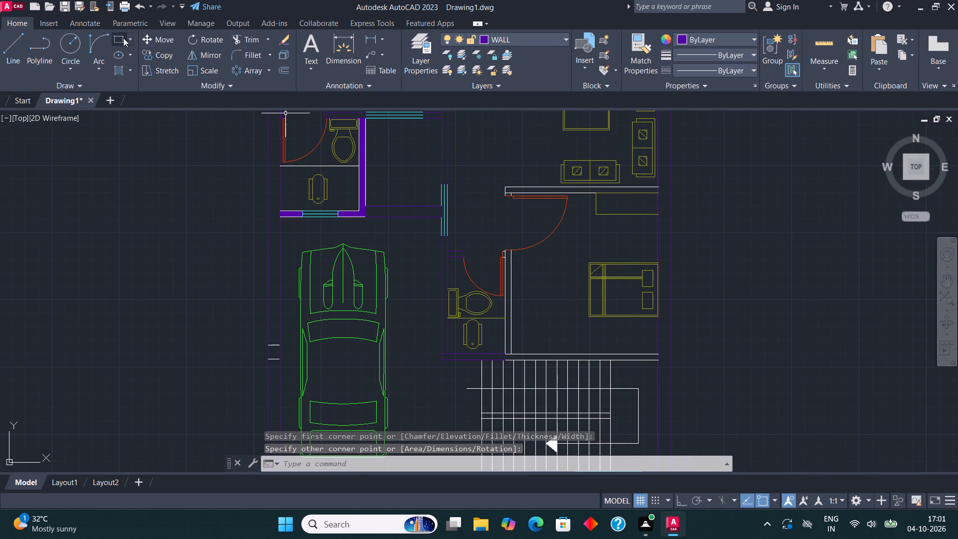
{"action": "left_click", "coordinate": [121, 37]}
{"action": "scroll", "coordinate": [562, 360], "scroll_direction": "up", "scroll_amount": 3}
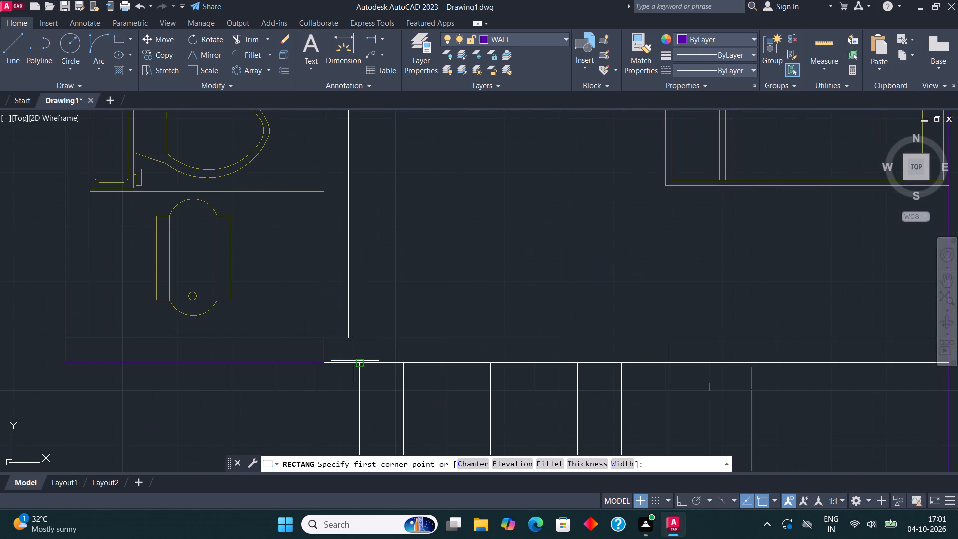
{"action": "left_click", "coordinate": [326, 362]}
{"action": "scroll", "coordinate": [676, 360], "scroll_direction": "down", "scroll_amount": 2}
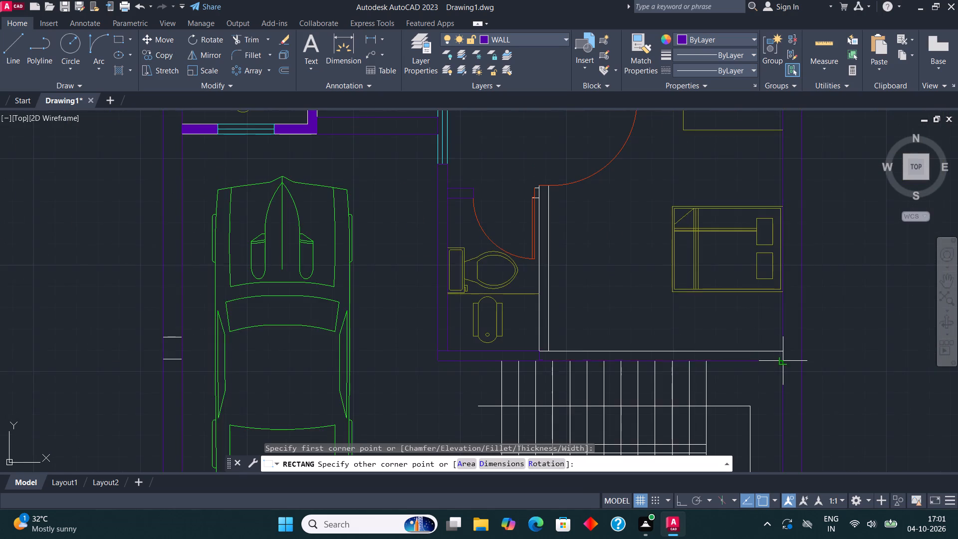
{"action": "scroll", "coordinate": [785, 358], "scroll_direction": "up", "scroll_amount": 2}
{"action": "left_click", "coordinate": [775, 342]}
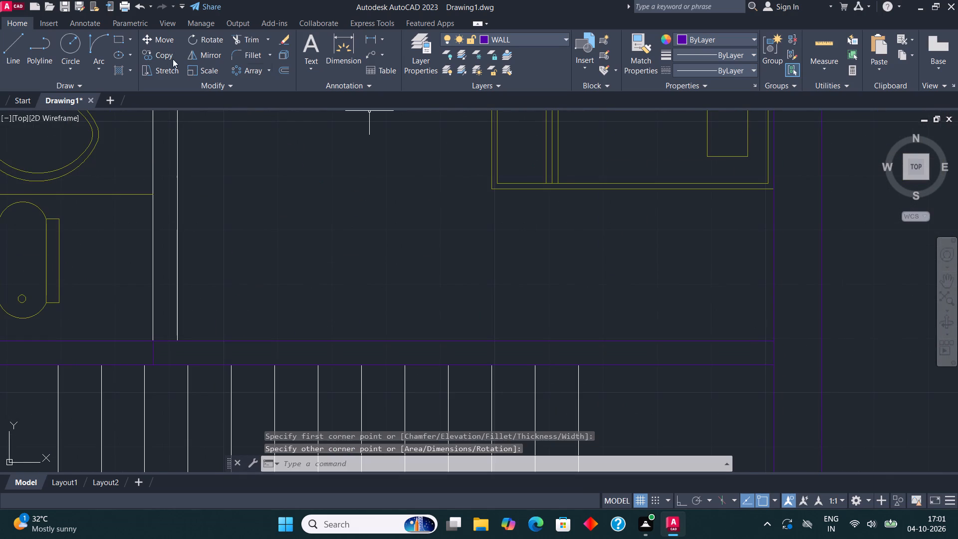
Draw a rectangle over the wall between the lower bathroom and bedroom, from the bottom wall up to the bedroom door opening.
{"action": "left_click", "coordinate": [118, 32]}
{"action": "scroll", "coordinate": [462, 250], "scroll_direction": "down", "scroll_amount": 1}
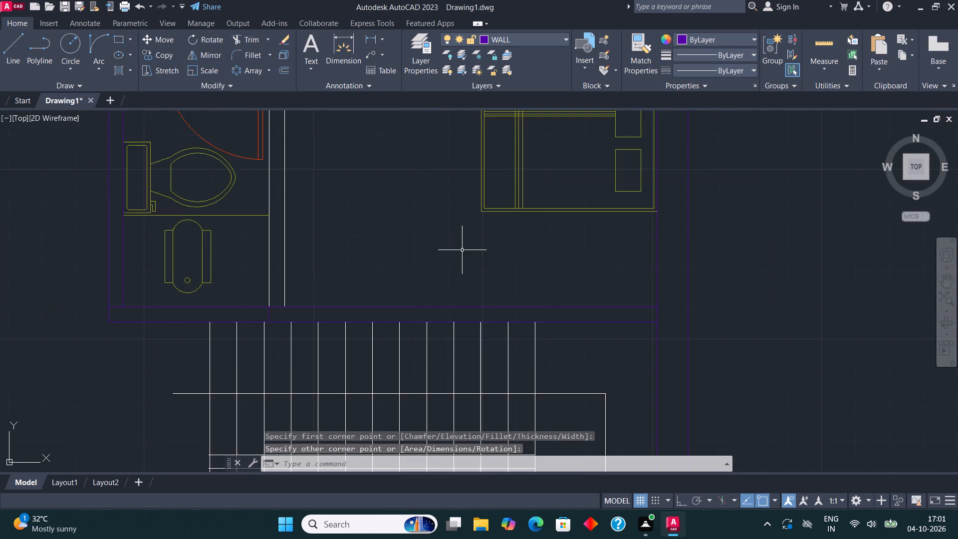
{"action": "scroll", "coordinate": [463, 250], "scroll_direction": "down", "scroll_amount": 1}
{"action": "middle_click_drag", "start_coordinate": [379, 234], "coordinate": [413, 321]}
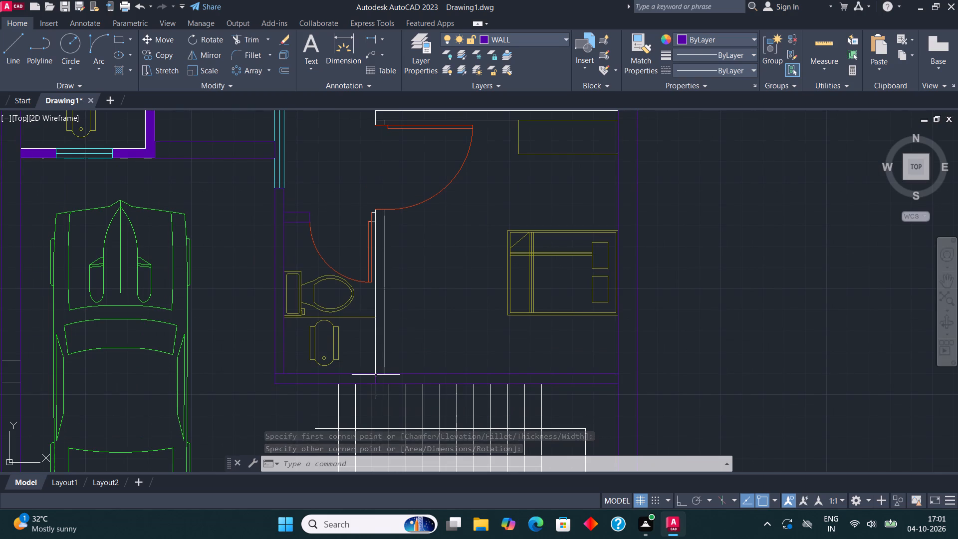
{"action": "left_click", "coordinate": [114, 38]}
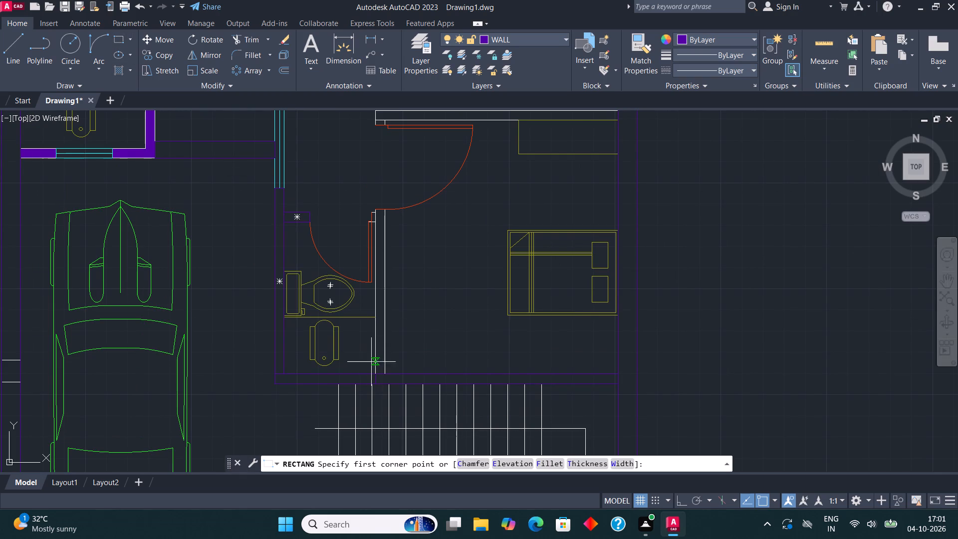
{"action": "left_click", "coordinate": [377, 372]}
{"action": "scroll", "coordinate": [384, 197], "scroll_direction": "up", "scroll_amount": 4}
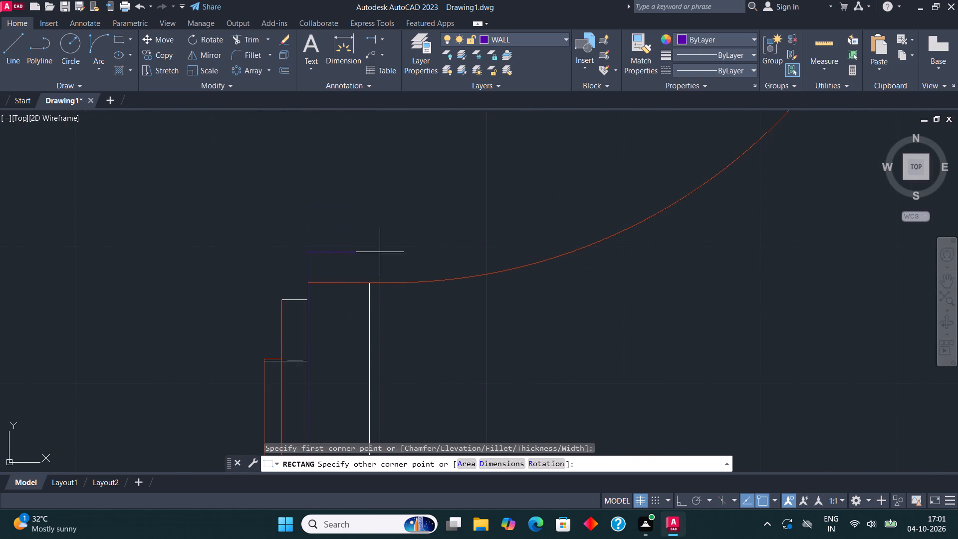
{"action": "left_click", "coordinate": [370, 283]}
Draw a small rectangle over the wall stub between the lower bathroom's door and the bedroom partition wall.
{"action": "scroll", "coordinate": [388, 278], "scroll_direction": "down", "scroll_amount": 2}
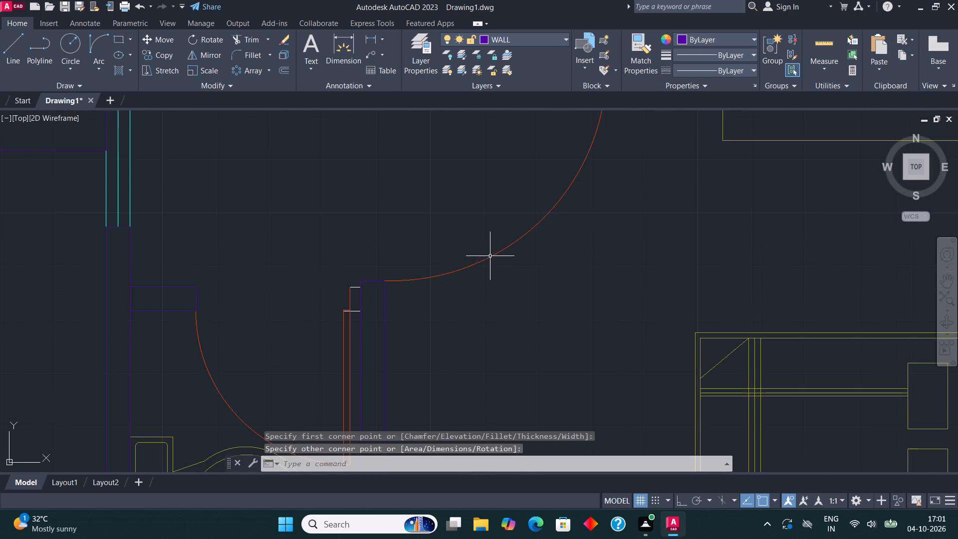
{"action": "scroll", "coordinate": [486, 251], "scroll_direction": "down", "scroll_amount": 2}
{"action": "scroll", "coordinate": [432, 270], "scroll_direction": "up", "scroll_amount": 4}
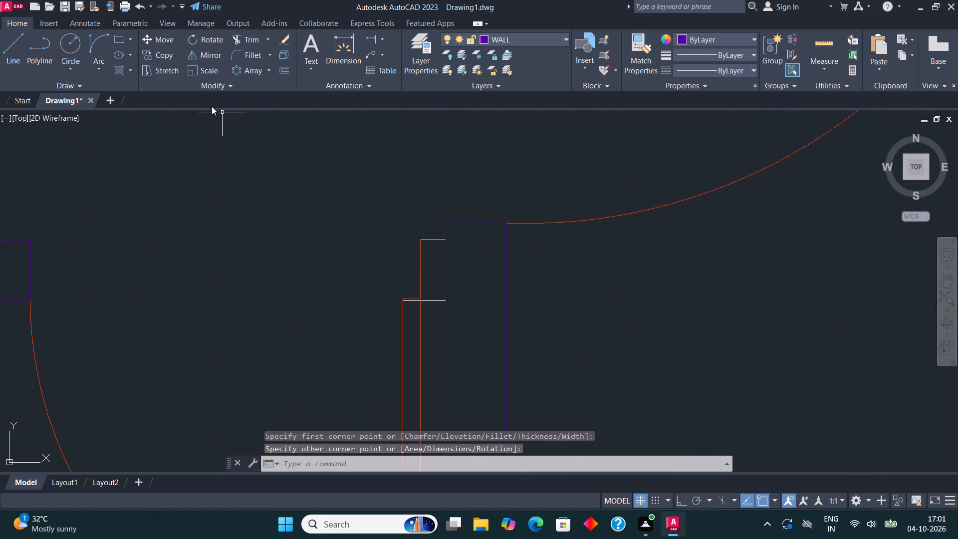
{"action": "left_click", "coordinate": [114, 36]}
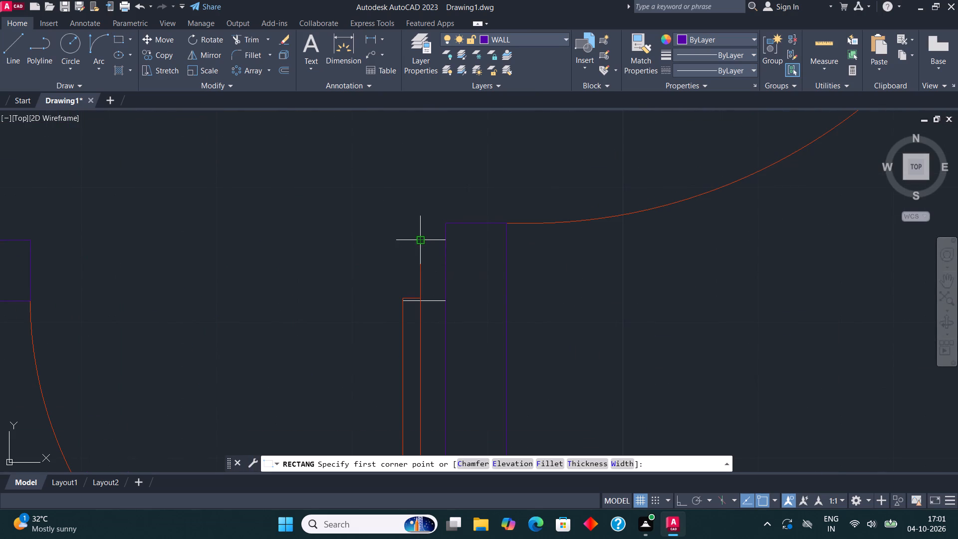
{"action": "left_click", "coordinate": [424, 240]}
{"action": "left_click", "coordinate": [448, 304]}
Delete the leftover white line on layer 0 beneath the wall stub at the lower bathroom's door.
{"action": "scroll", "coordinate": [435, 333], "scroll_direction": "down", "scroll_amount": 1}
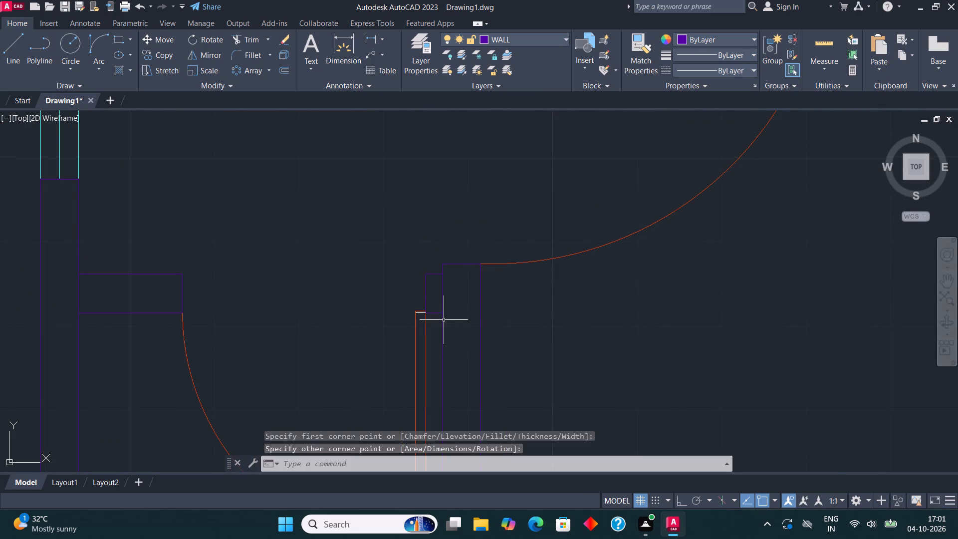
{"action": "scroll", "coordinate": [438, 319], "scroll_direction": "up", "scroll_amount": 1}
{"action": "left_click", "coordinate": [412, 310]}
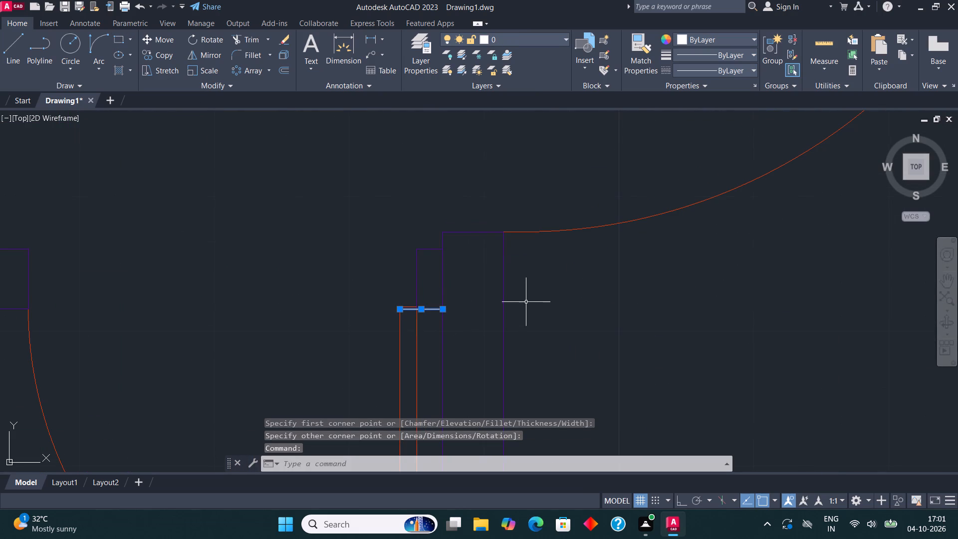
{"action": "key", "text": "Delete"}
Draw a small rectangle over the door jamb stub beneath the left end of the lower bedroom's top wall.
{"action": "scroll", "coordinate": [395, 287], "scroll_direction": "down", "scroll_amount": 2}
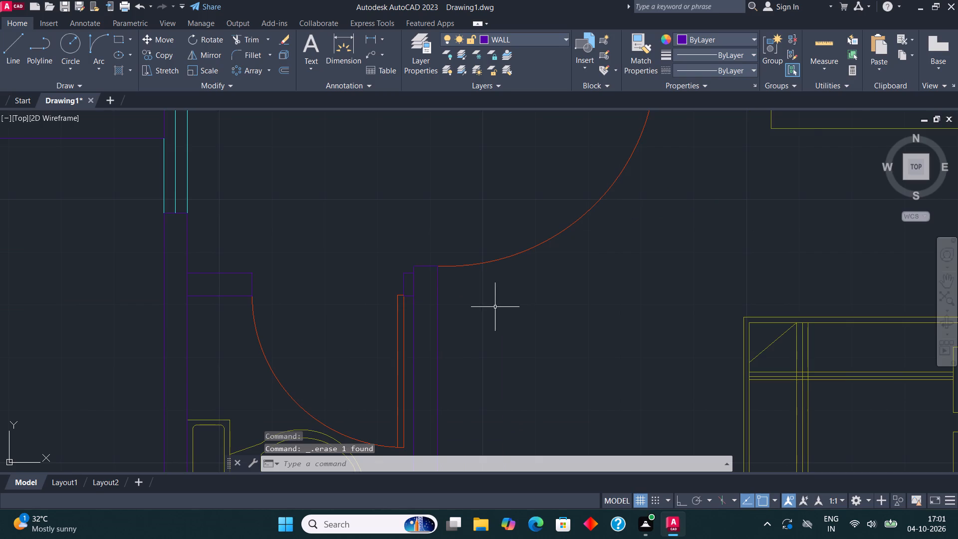
{"action": "scroll", "coordinate": [485, 308], "scroll_direction": "down", "scroll_amount": 2}
{"action": "middle_click_drag", "start_coordinate": [593, 249], "coordinate": [593, 343]}
{"action": "scroll", "coordinate": [463, 286], "scroll_direction": "up", "scroll_amount": 3}
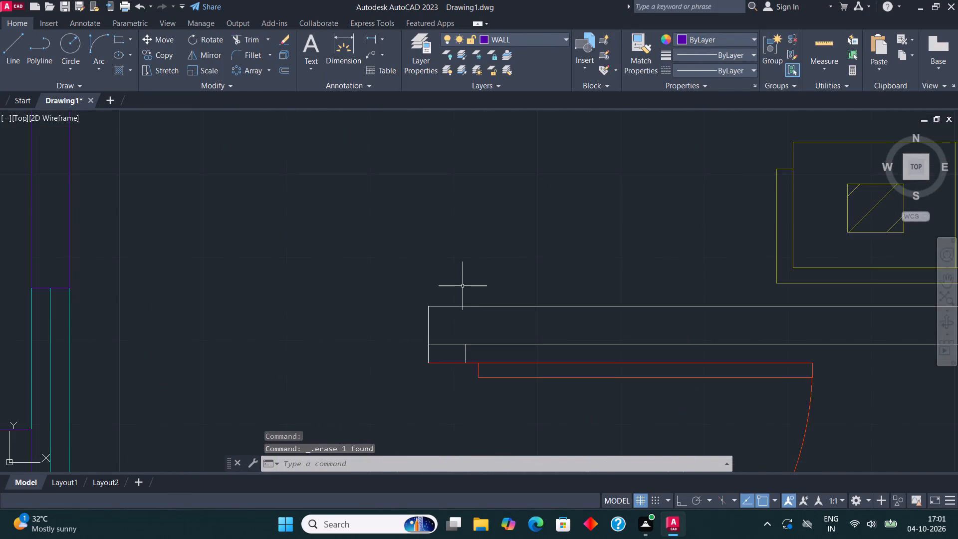
{"action": "middle_click_drag", "start_coordinate": [442, 359], "coordinate": [423, 348]}
{"action": "scroll", "coordinate": [424, 344], "scroll_direction": "up", "scroll_amount": 1}
{"action": "left_click", "coordinate": [119, 39]}
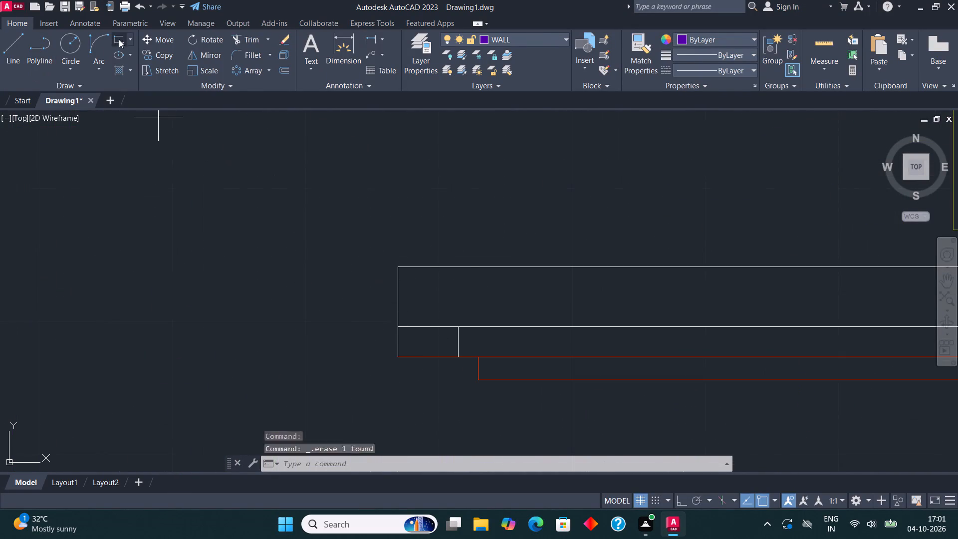
{"action": "left_click", "coordinate": [397, 355]}
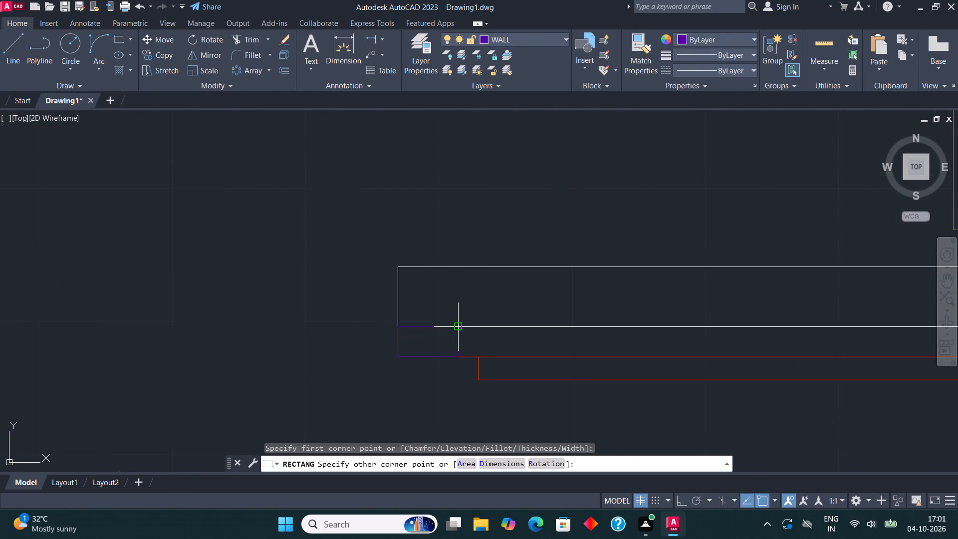
{"action": "left_click", "coordinate": [457, 325]}
Draw a rectangle over the wall between the living room and lower bedroom, from its door-side end to the right outer wall.
{"action": "left_click", "coordinate": [115, 39]}
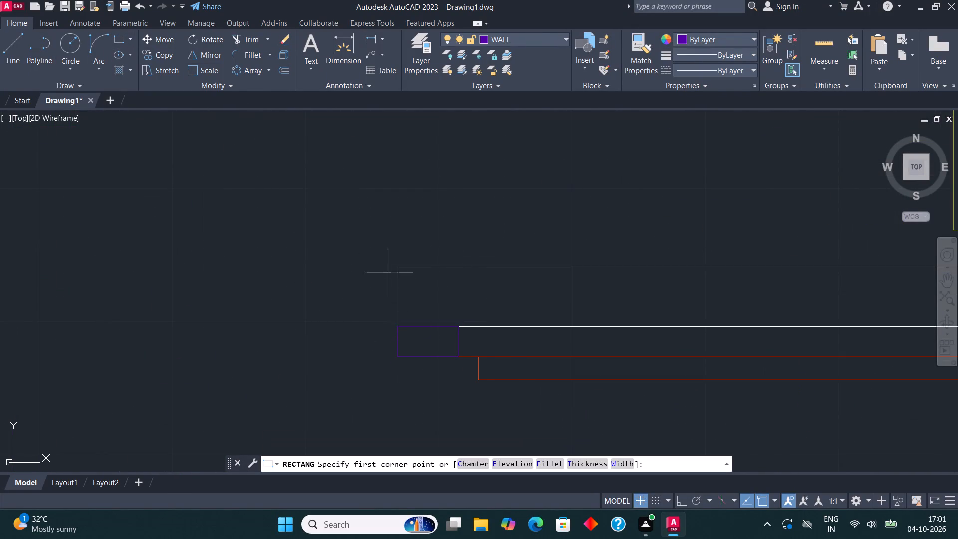
{"action": "left_click", "coordinate": [400, 329]}
{"action": "scroll", "coordinate": [396, 323], "scroll_direction": "down", "scroll_amount": 5}
{"action": "scroll", "coordinate": [546, 314], "scroll_direction": "up", "scroll_amount": 3}
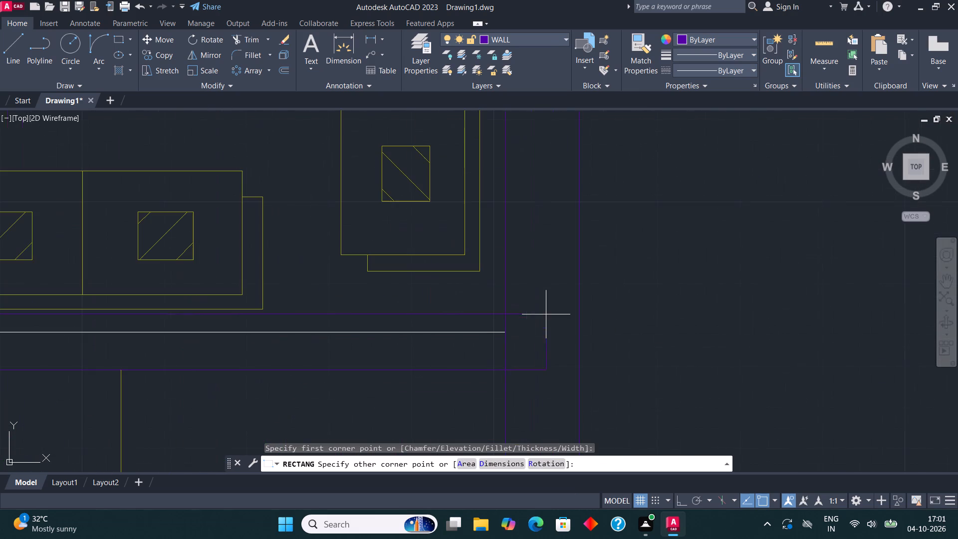
{"action": "scroll", "coordinate": [546, 314], "scroll_direction": "up", "scroll_amount": 1}
{"action": "left_click", "coordinate": [508, 333]}
{"action": "scroll", "coordinate": [611, 293], "scroll_direction": "down", "scroll_amount": 3}
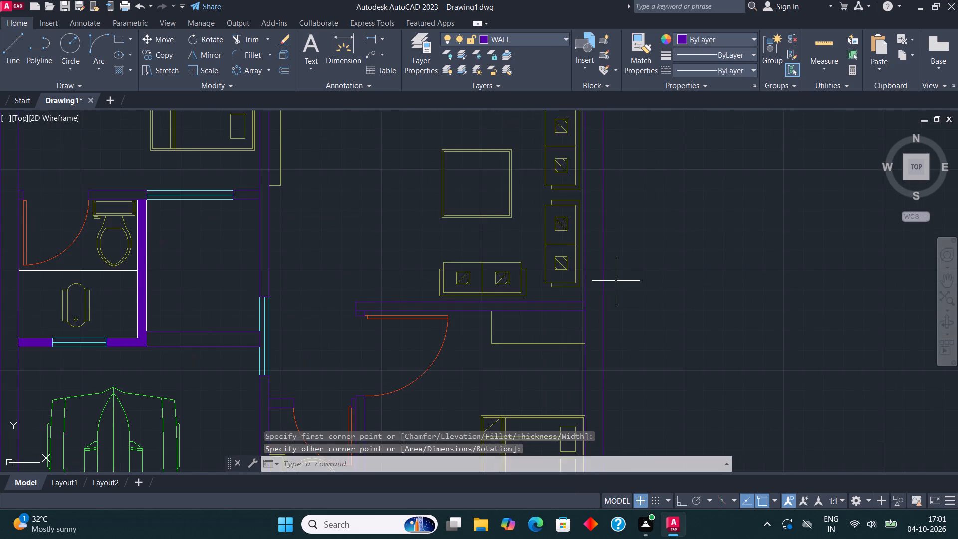
{"action": "scroll", "coordinate": [616, 288], "scroll_direction": "down", "scroll_amount": 2}
{"action": "middle_click_drag", "start_coordinate": [626, 258], "coordinate": [624, 217]}
{"action": "scroll", "coordinate": [624, 217], "scroll_direction": "down", "scroll_amount": 1}
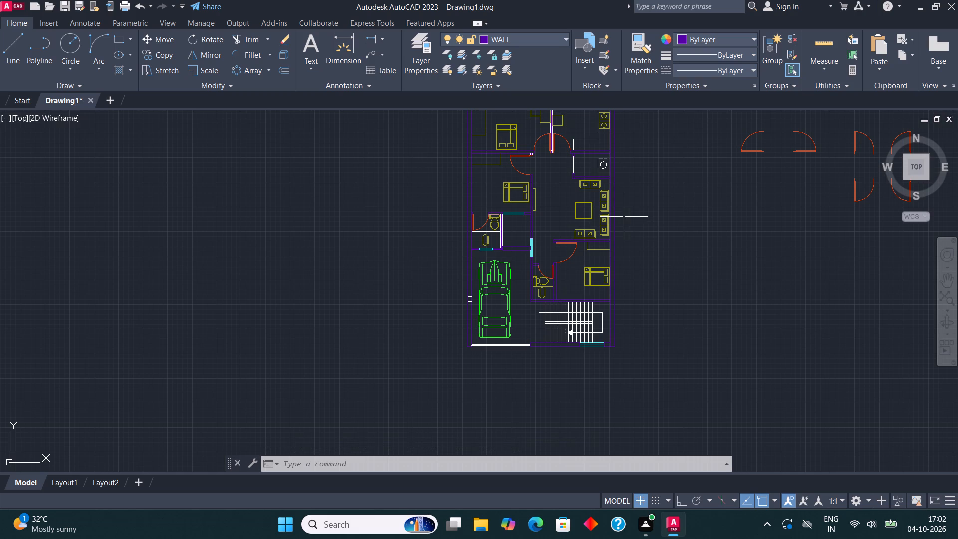
Draw a thin rectangle over the car porch's front gate line, from the left outer wall to the staircase's front wall.
{"action": "left_click", "coordinate": [119, 37]}
{"action": "scroll", "coordinate": [497, 340], "scroll_direction": "up", "scroll_amount": 2}
{"action": "scroll", "coordinate": [469, 376], "scroll_direction": "up", "scroll_amount": 3}
{"action": "left_click", "coordinate": [291, 297]}
{"action": "scroll", "coordinate": [312, 312], "scroll_direction": "down", "scroll_amount": 2}
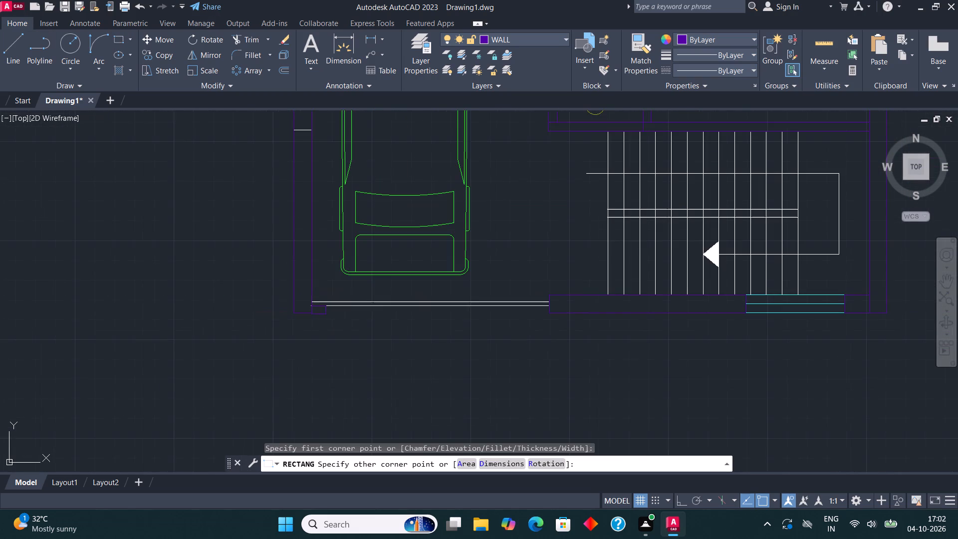
{"action": "scroll", "coordinate": [539, 292], "scroll_direction": "up", "scroll_amount": 4}
{"action": "left_click", "coordinate": [590, 356]}
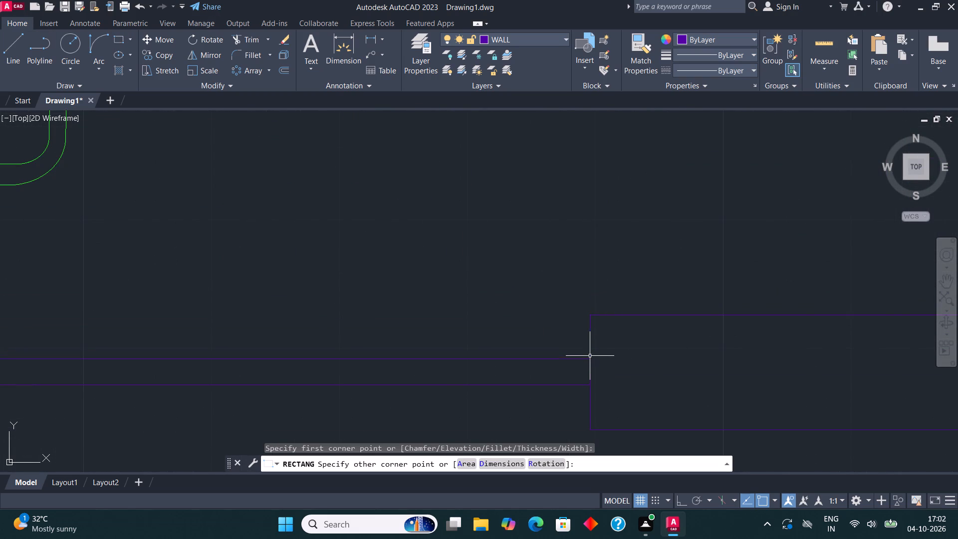
{"action": "scroll", "coordinate": [602, 338], "scroll_direction": "down", "scroll_amount": 3}
{"action": "scroll", "coordinate": [569, 310], "scroll_direction": "down", "scroll_amount": 1}
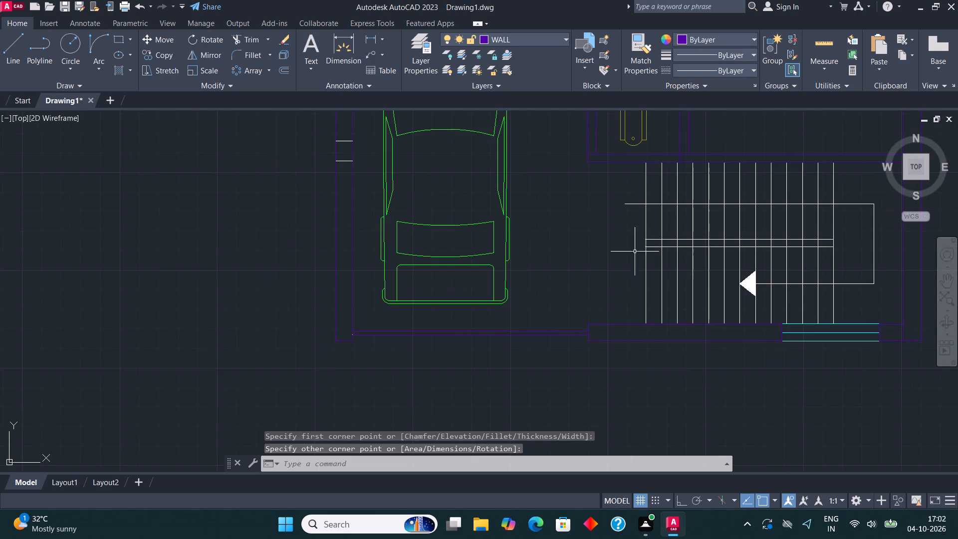
Trim away the two short white lines crossing the left outer wall beside the car.
{"action": "middle_click_drag", "start_coordinate": [656, 217], "coordinate": [563, 386]}
{"action": "scroll", "coordinate": [548, 320], "scroll_direction": "down", "scroll_amount": 1}
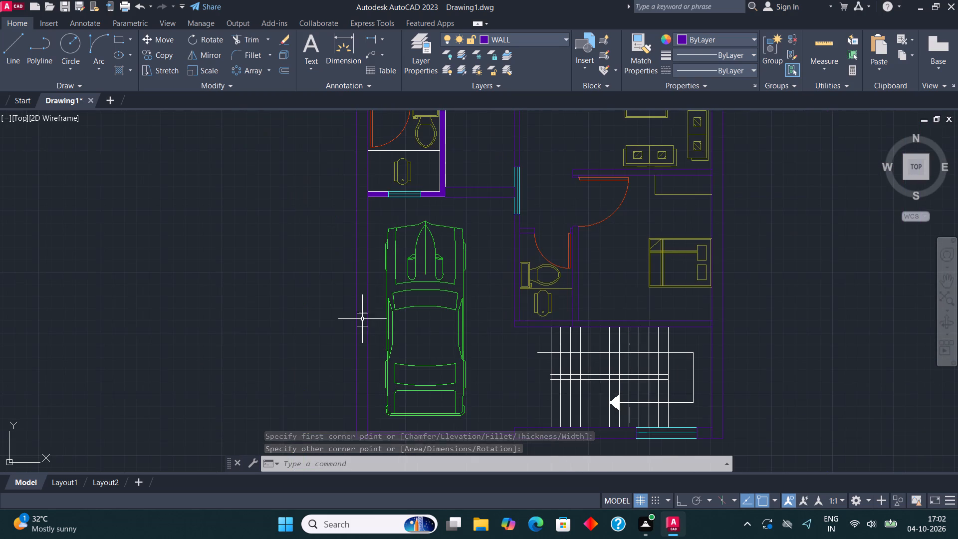
{"action": "scroll", "coordinate": [362, 319], "scroll_direction": "up", "scroll_amount": 2}
{"action": "left_click", "coordinate": [248, 45]}
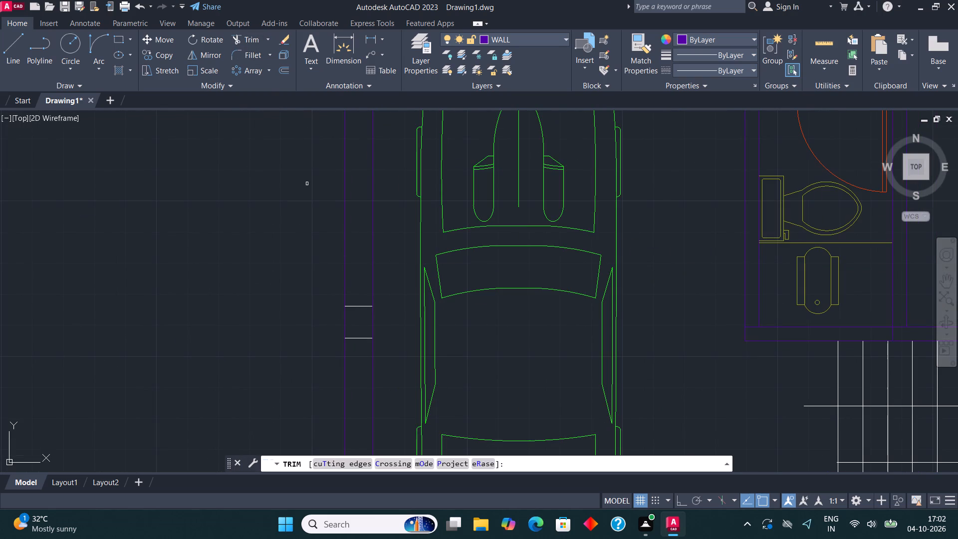
{"action": "left_click", "coordinate": [364, 354]}
{"action": "left_click", "coordinate": [364, 269]}
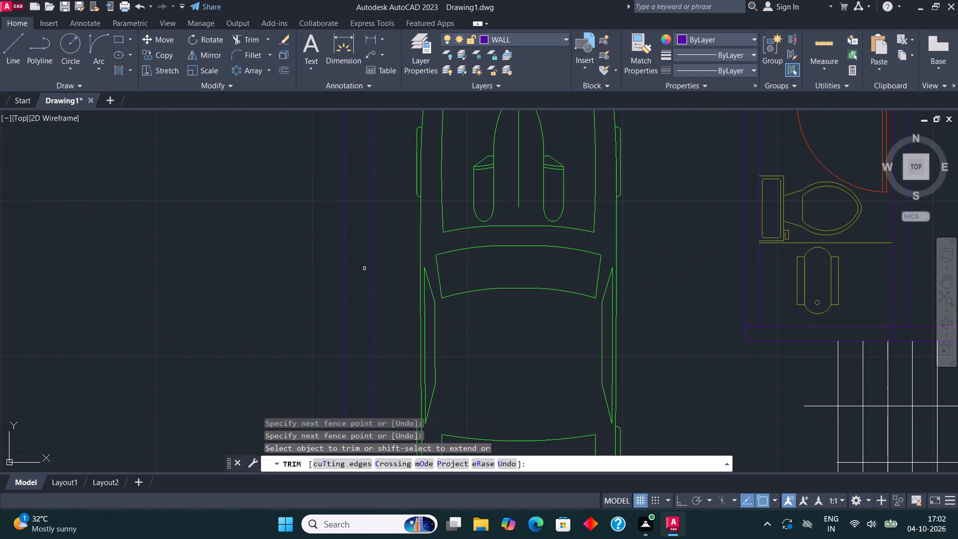
{"action": "scroll", "coordinate": [364, 273], "scroll_direction": "down", "scroll_amount": 5}
{"action": "key", "text": "Escape"}
Start a Solid hatch and fill the top outer wall and the two wall stubs at the upper bathroom's window.
{"action": "middle_click_drag", "start_coordinate": [474, 297], "coordinate": [584, 388]}
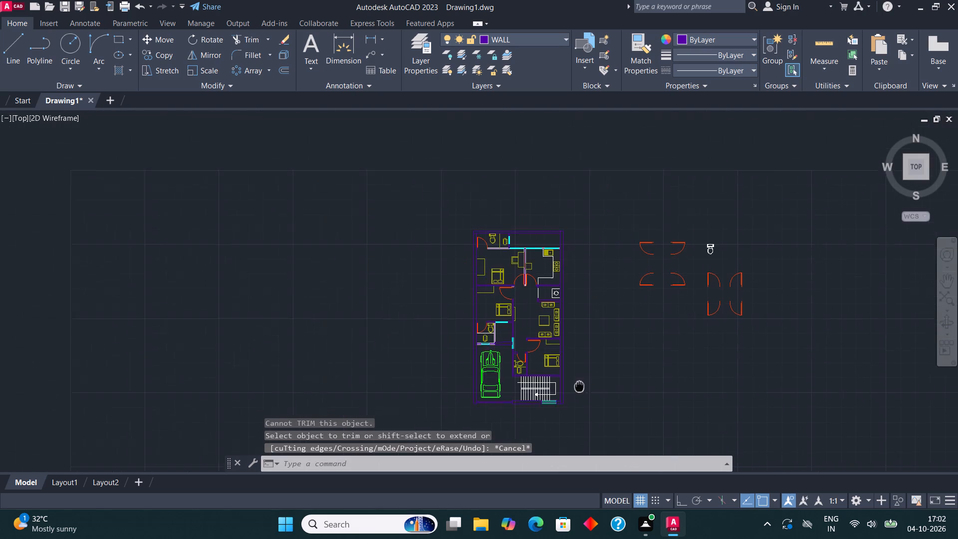
{"action": "middle_click_drag", "start_coordinate": [584, 388], "coordinate": [586, 391]}
{"action": "scroll", "coordinate": [534, 288], "scroll_direction": "up", "scroll_amount": 3}
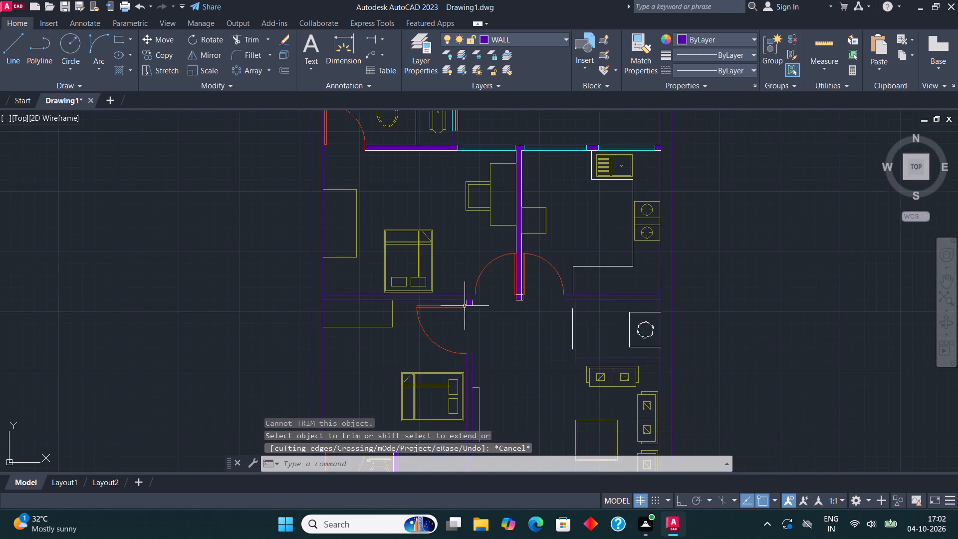
{"action": "scroll", "coordinate": [465, 305], "scroll_direction": "up", "scroll_amount": 3}
{"action": "scroll", "coordinate": [512, 282], "scroll_direction": "down", "scroll_amount": 3}
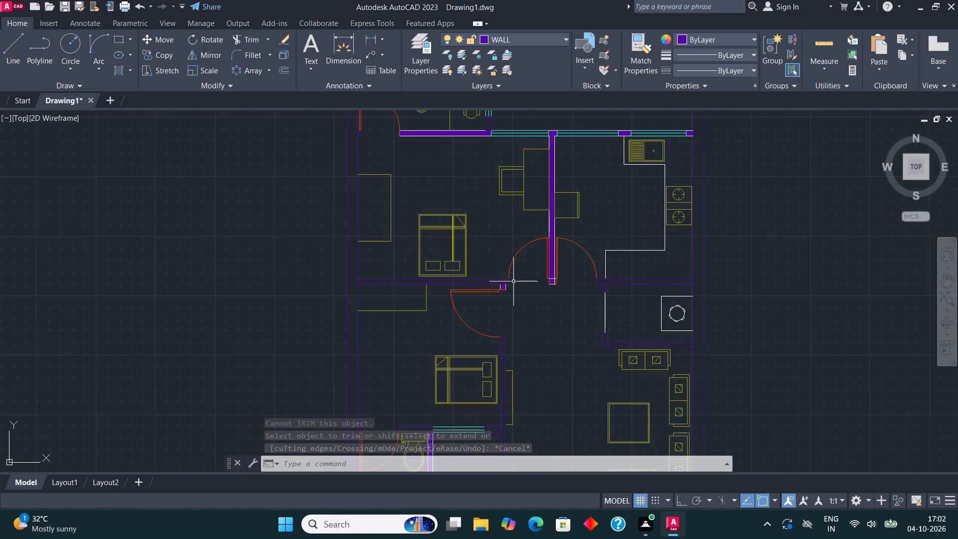
{"action": "scroll", "coordinate": [513, 281], "scroll_direction": "down", "scroll_amount": 2}
{"action": "middle_click_drag", "start_coordinate": [523, 274], "coordinate": [499, 318]}
{"action": "scroll", "coordinate": [500, 233], "scroll_direction": "up", "scroll_amount": 1}
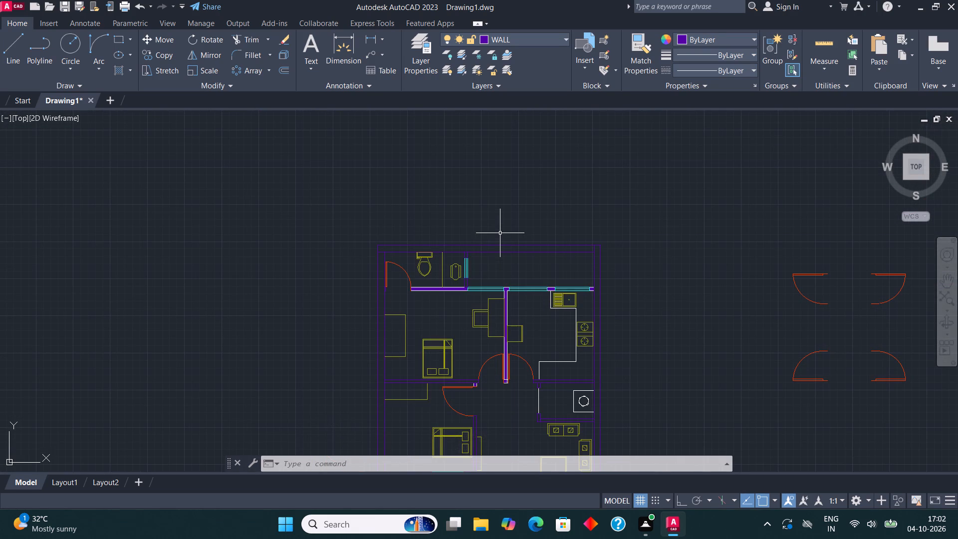
{"action": "key", "text": "h"}
{"action": "key", "text": "Return"}
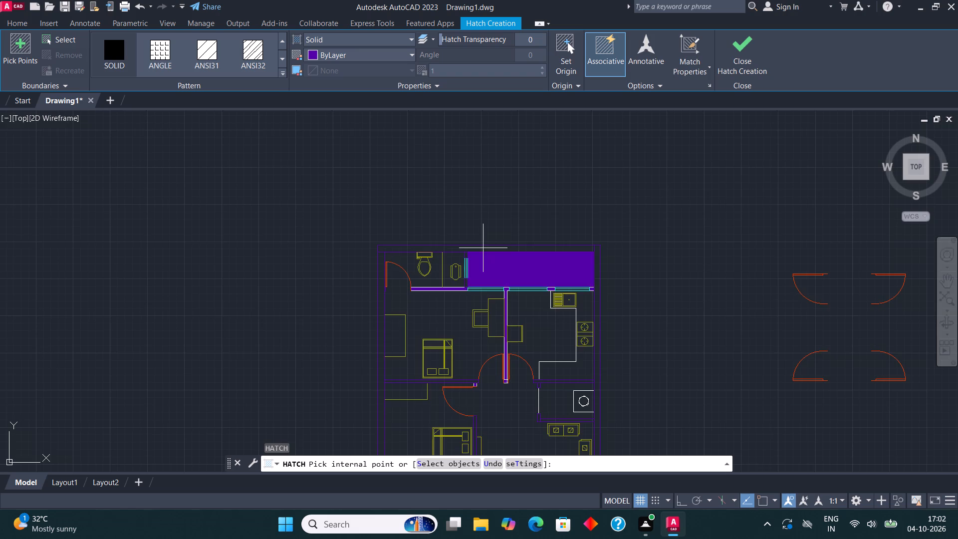
{"action": "scroll", "coordinate": [481, 247], "scroll_direction": "up", "scroll_amount": 4}
{"action": "scroll", "coordinate": [465, 261], "scroll_direction": "down", "scroll_amount": 1}
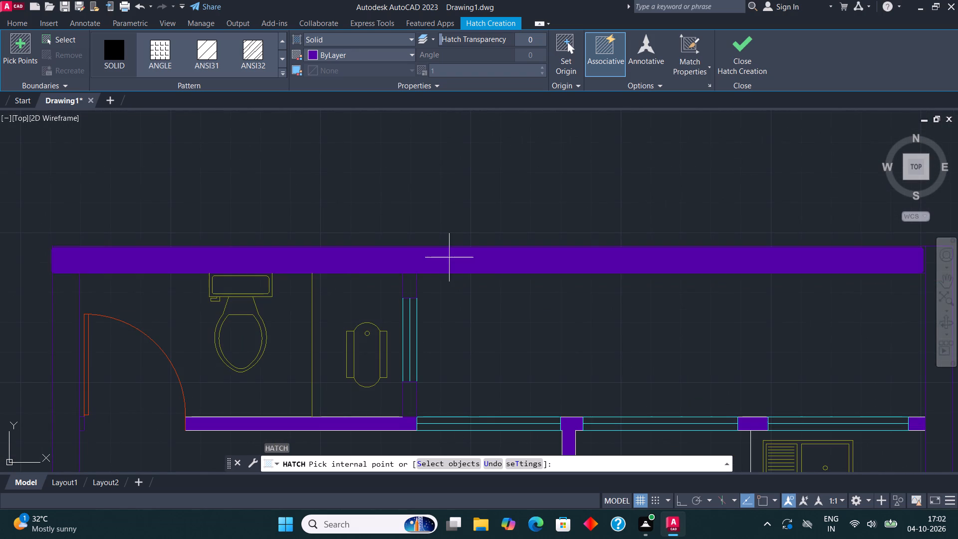
{"action": "left_click", "coordinate": [449, 257]}
{"action": "left_click", "coordinate": [409, 289]}
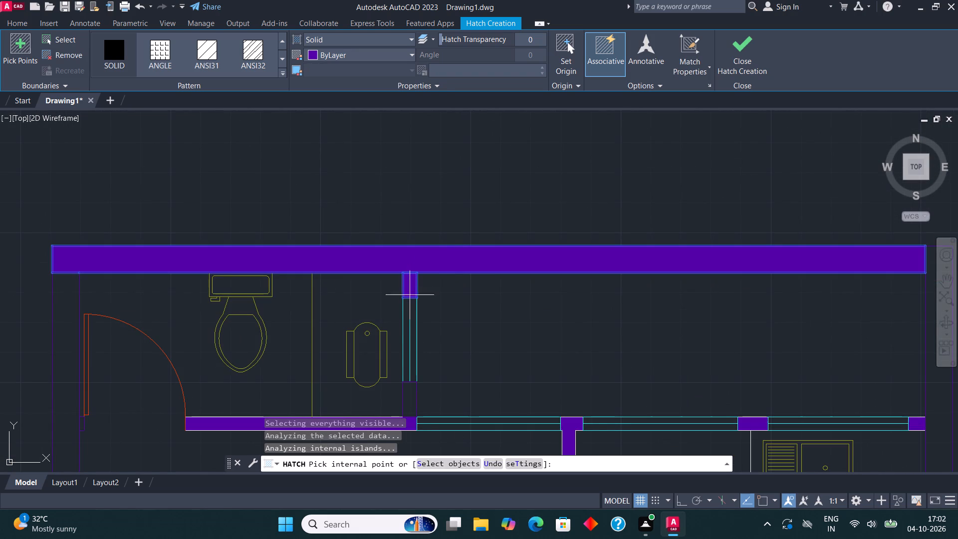
{"action": "left_click", "coordinate": [410, 391]}
Add the left and right outer walls to the solid hatch.
{"action": "scroll", "coordinate": [576, 283], "scroll_direction": "down", "scroll_amount": 3}
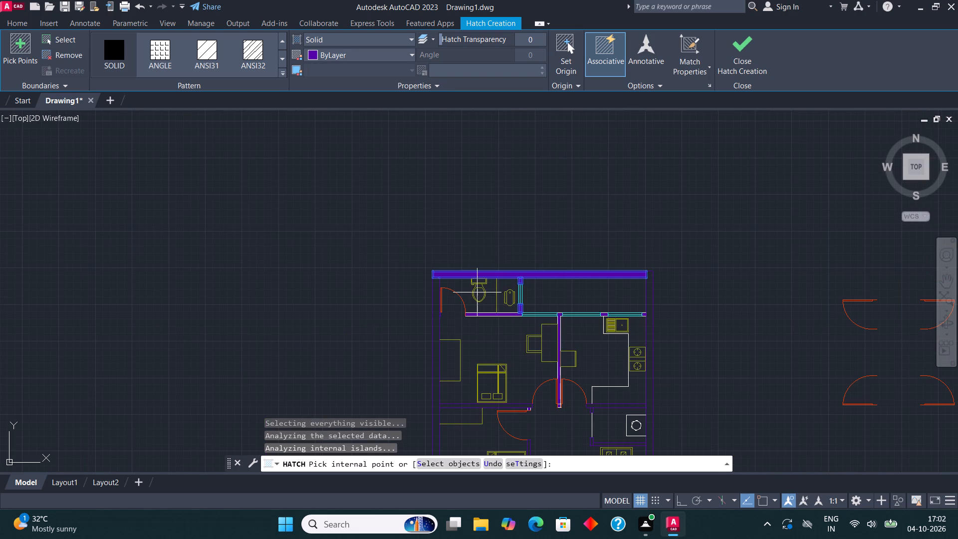
{"action": "scroll", "coordinate": [443, 321], "scroll_direction": "up", "scroll_amount": 1}
{"action": "left_click", "coordinate": [429, 308]}
{"action": "scroll", "coordinate": [429, 309], "scroll_direction": "down", "scroll_amount": 1}
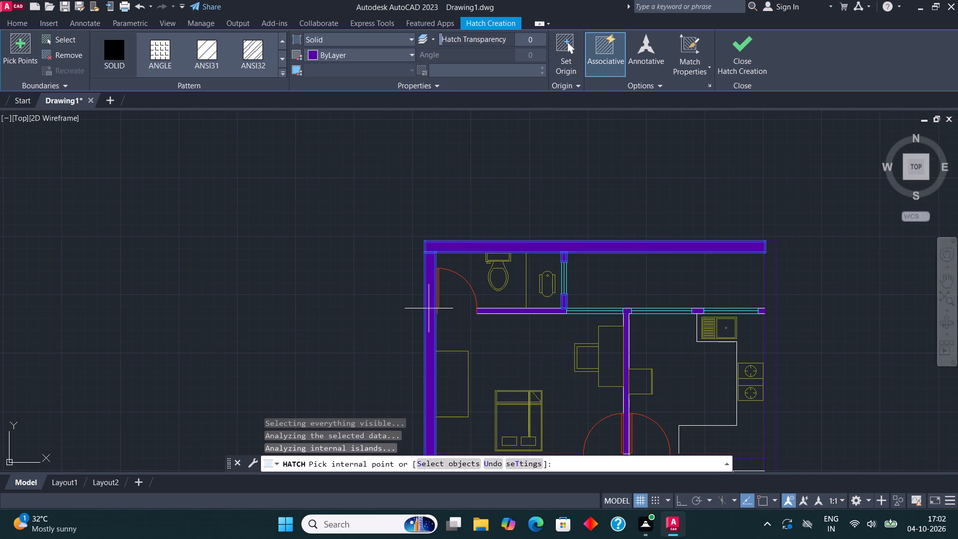
{"action": "scroll", "coordinate": [430, 311], "scroll_direction": "down", "scroll_amount": 1}
{"action": "scroll", "coordinate": [642, 307], "scroll_direction": "up", "scroll_amount": 2}
{"action": "left_click", "coordinate": [641, 302]}
Add the wall between the upper and middle left bedrooms to the solid hatch.
{"action": "scroll", "coordinate": [633, 168], "scroll_direction": "down", "scroll_amount": 2}
{"action": "scroll", "coordinate": [465, 319], "scroll_direction": "up", "scroll_amount": 3}
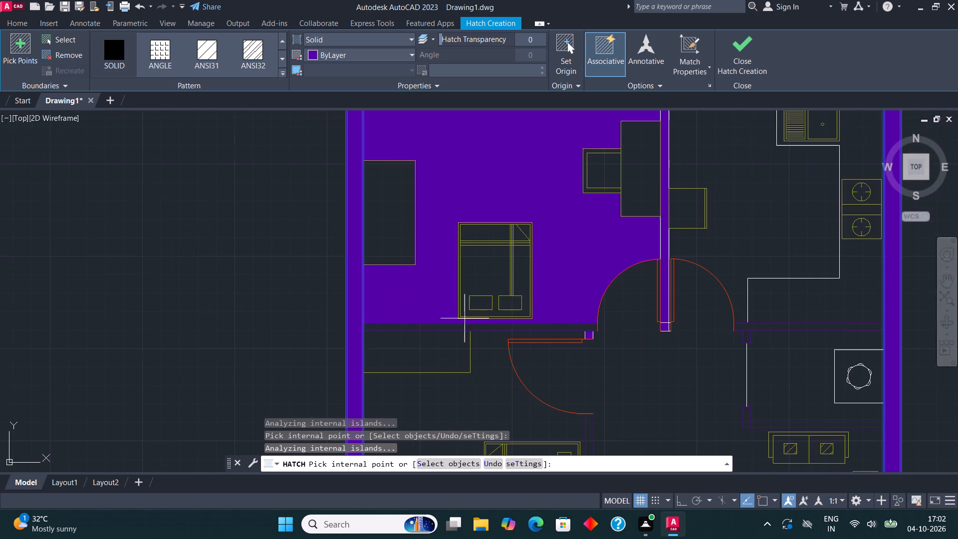
{"action": "left_click", "coordinate": [456, 327]}
{"action": "scroll", "coordinate": [457, 329], "scroll_direction": "down", "scroll_amount": 2}
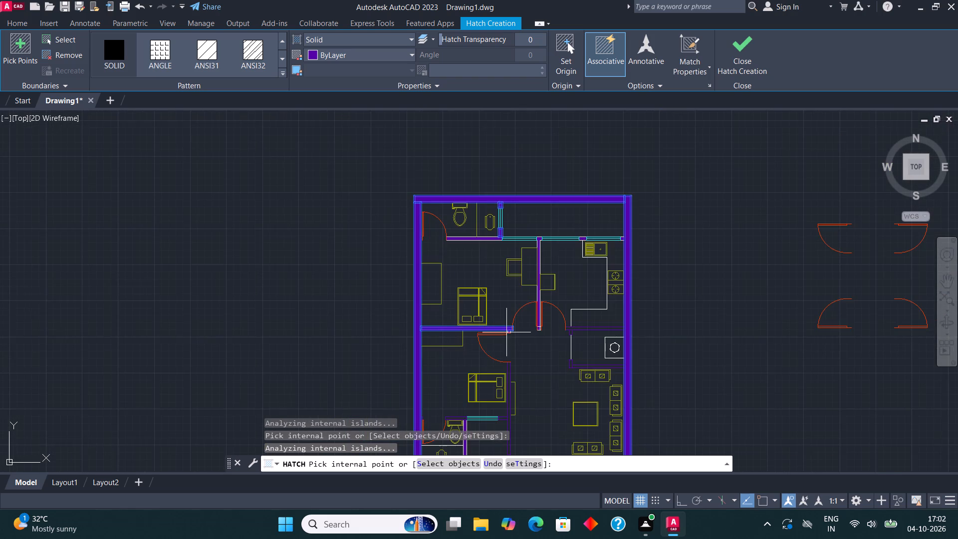
Add the wash area's walls to the solid hatch: the wall below the kitchen, both opening stubs and the bottom wall.
{"action": "scroll", "coordinate": [580, 332], "scroll_direction": "up", "scroll_amount": 3}
{"action": "left_click", "coordinate": [583, 316]}
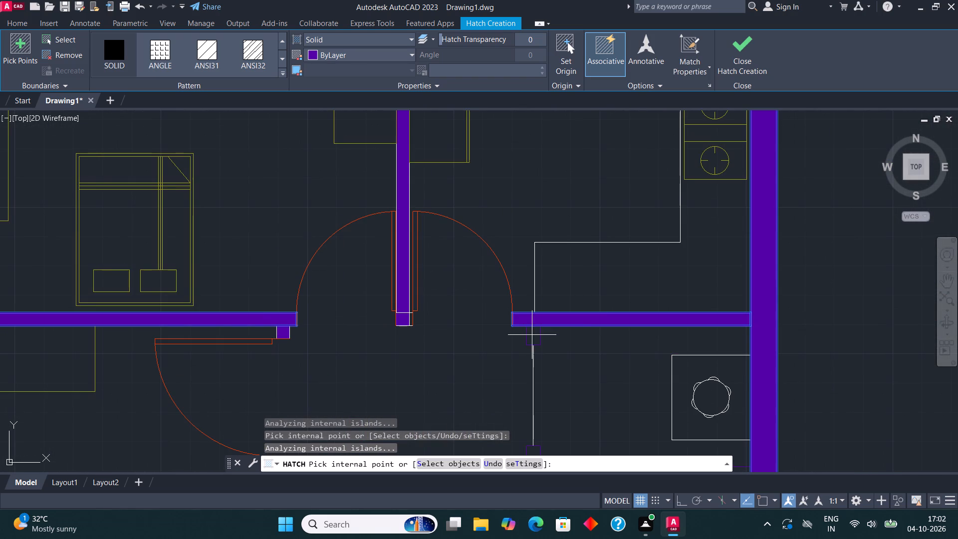
{"action": "left_click", "coordinate": [531, 335]}
{"action": "scroll", "coordinate": [560, 227], "scroll_direction": "down", "scroll_amount": 3}
{"action": "scroll", "coordinate": [546, 285], "scroll_direction": "up", "scroll_amount": 1}
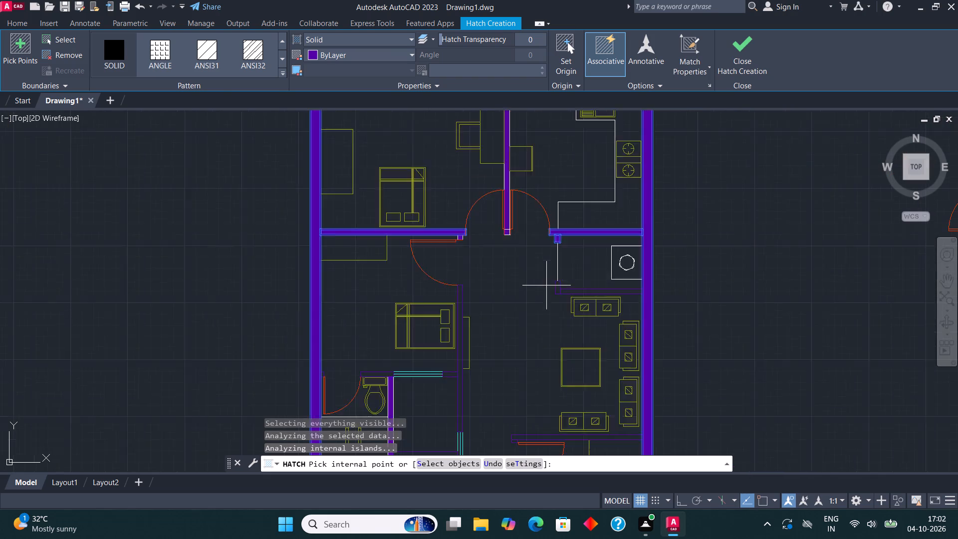
{"action": "scroll", "coordinate": [546, 285], "scroll_direction": "up", "scroll_amount": 2}
{"action": "left_click", "coordinate": [571, 289]}
{"action": "left_click", "coordinate": [596, 301]}
{"action": "scroll", "coordinate": [612, 267], "scroll_direction": "down", "scroll_amount": 1}
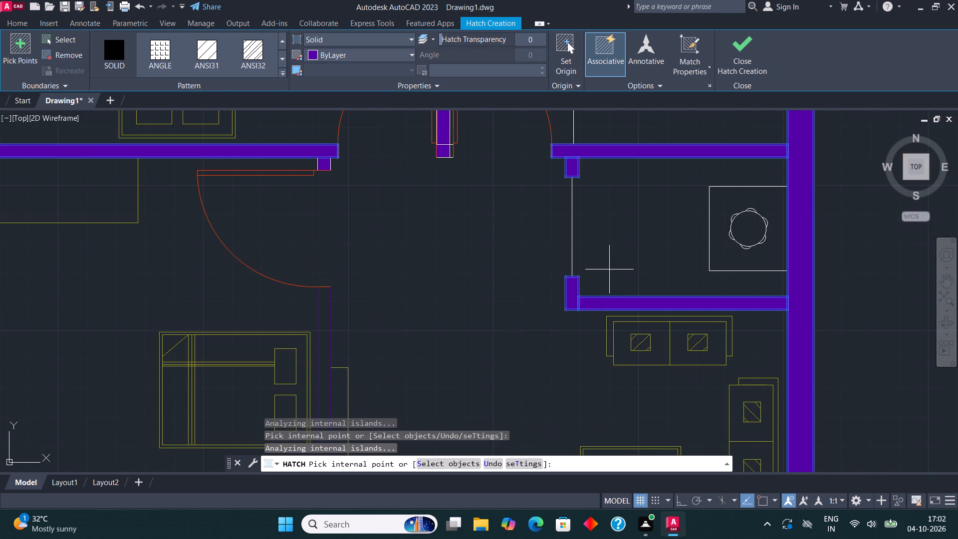
Add the middle bedroom's wall facing the living room and the short wall above the car porch to the solid hatch.
{"action": "scroll", "coordinate": [610, 269], "scroll_direction": "down", "scroll_amount": 1}
{"action": "scroll", "coordinate": [511, 298], "scroll_direction": "up", "scroll_amount": 2}
{"action": "left_click", "coordinate": [476, 274]}
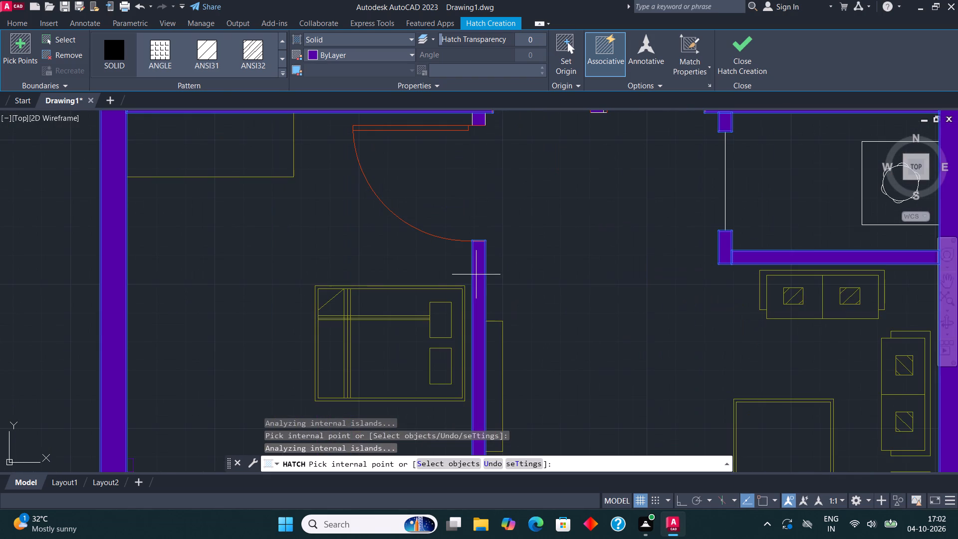
{"action": "scroll", "coordinate": [516, 240], "scroll_direction": "down", "scroll_amount": 3}
{"action": "scroll", "coordinate": [471, 340], "scroll_direction": "up", "scroll_amount": 1}
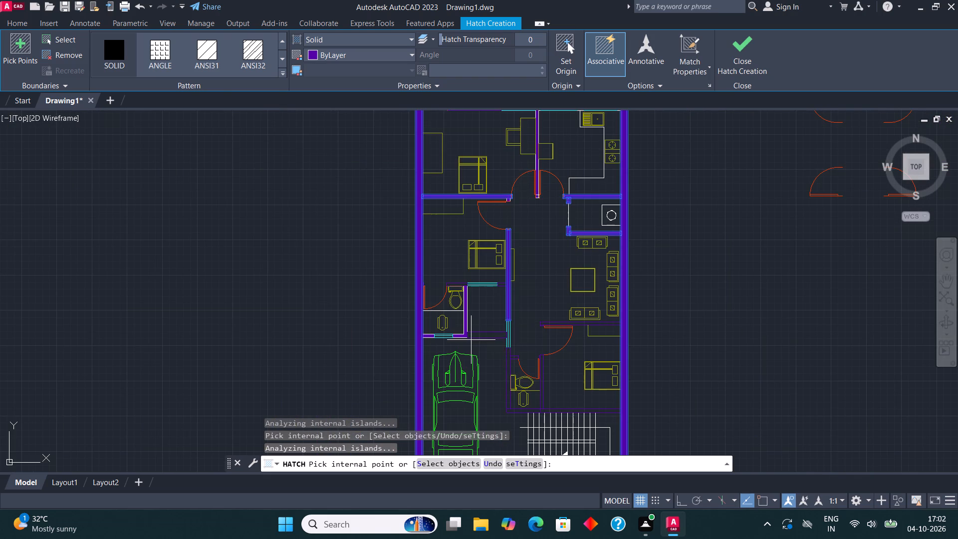
{"action": "scroll", "coordinate": [471, 340], "scroll_direction": "up", "scroll_amount": 2}
{"action": "left_click", "coordinate": [488, 318]}
Add the lower bathroom's wall beside the car porch and the stub above its toilet to the solid hatch.
{"action": "scroll", "coordinate": [519, 279], "scroll_direction": "down", "scroll_amount": 3}
{"action": "scroll", "coordinate": [542, 310], "scroll_direction": "up", "scroll_amount": 3}
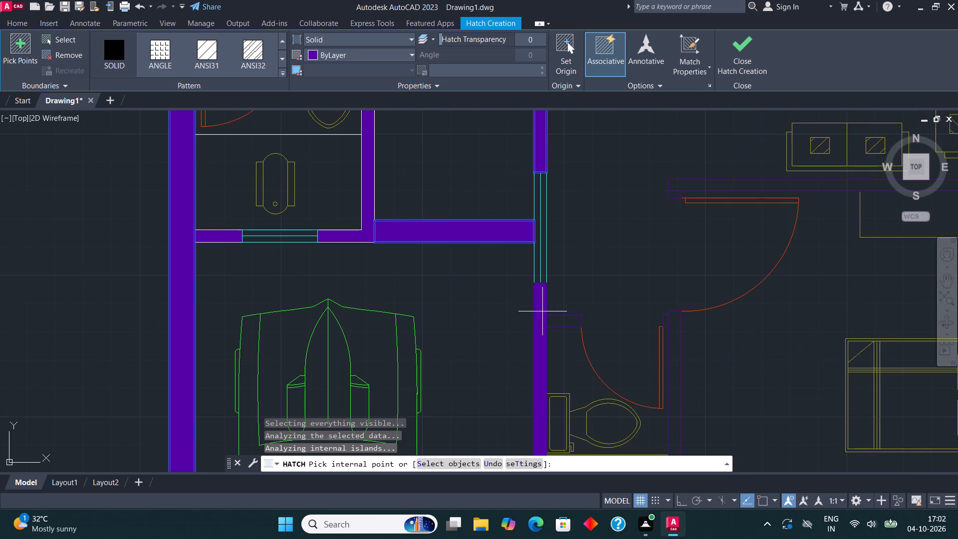
{"action": "left_click", "coordinate": [542, 311]}
{"action": "left_click", "coordinate": [557, 320]}
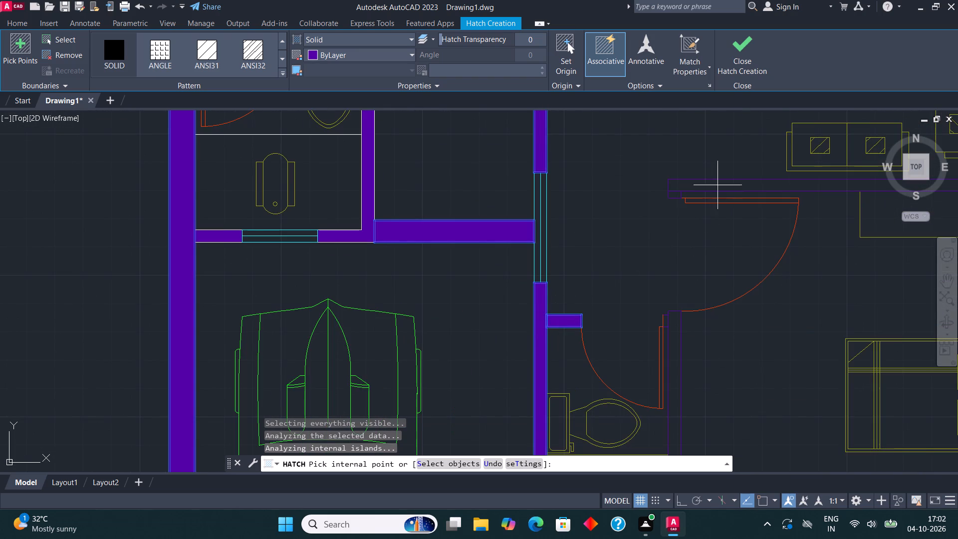
Add the lower bedroom's top wall with its door jamb, and its partition with the lower bathroom including the adjoining stub, to the hatch.
{"action": "left_click", "coordinate": [720, 179]}
{"action": "left_click", "coordinate": [566, 188]}
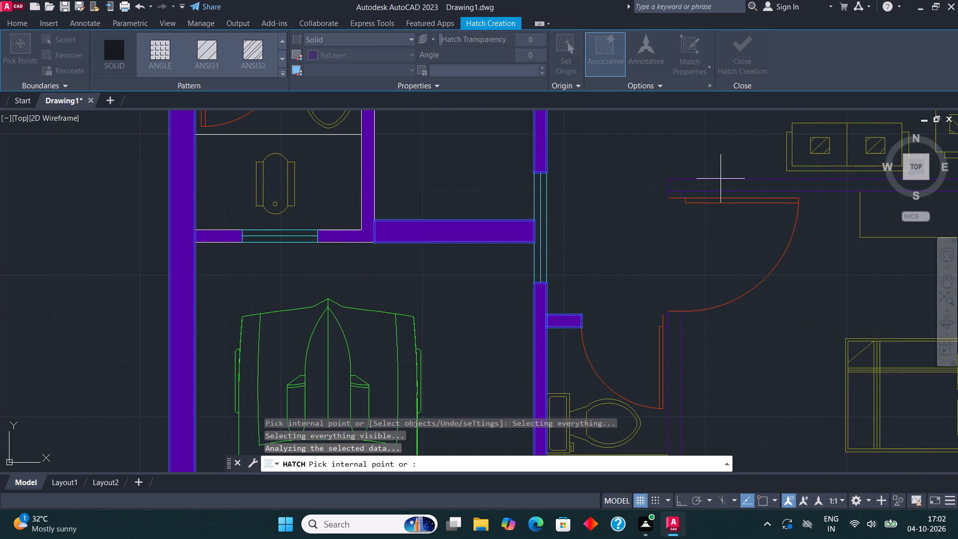
{"action": "left_click", "coordinate": [710, 189]}
{"action": "left_click", "coordinate": [676, 194]}
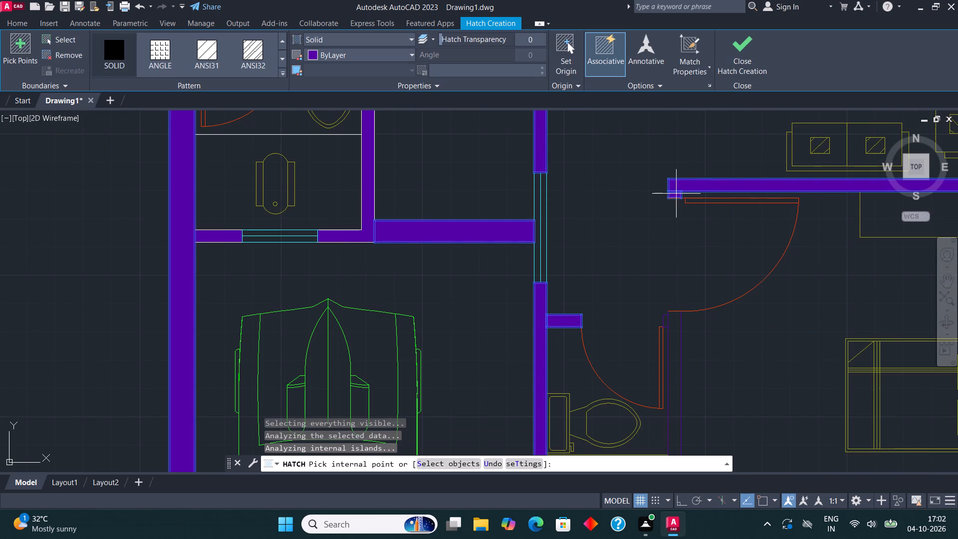
{"action": "left_click", "coordinate": [674, 330]}
{"action": "scroll", "coordinate": [674, 329], "scroll_direction": "up", "scroll_amount": 3}
{"action": "left_click", "coordinate": [634, 294]}
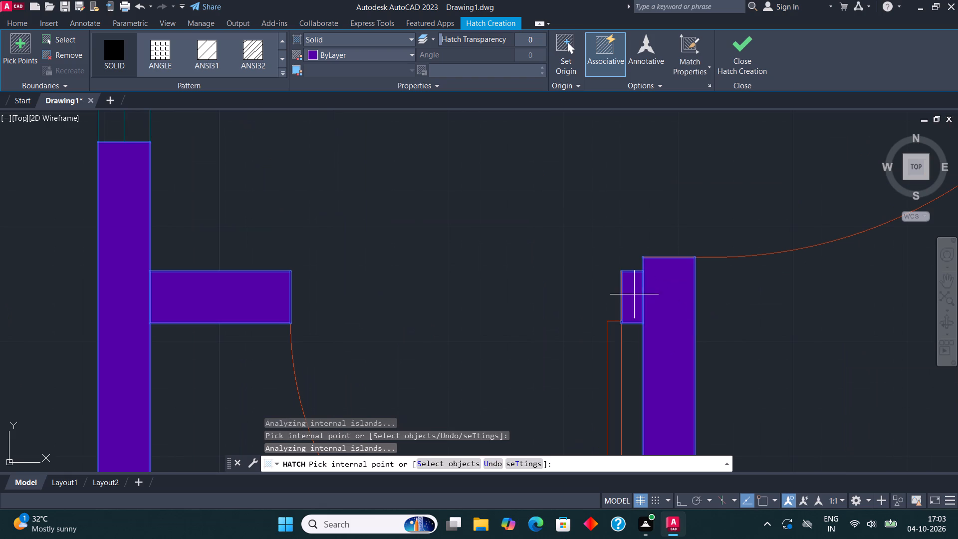
Add both pieces of the wall above the staircase, below the lower bathroom and bedroom, to the solid hatch.
{"action": "scroll", "coordinate": [517, 237], "scroll_direction": "down", "scroll_amount": 7}
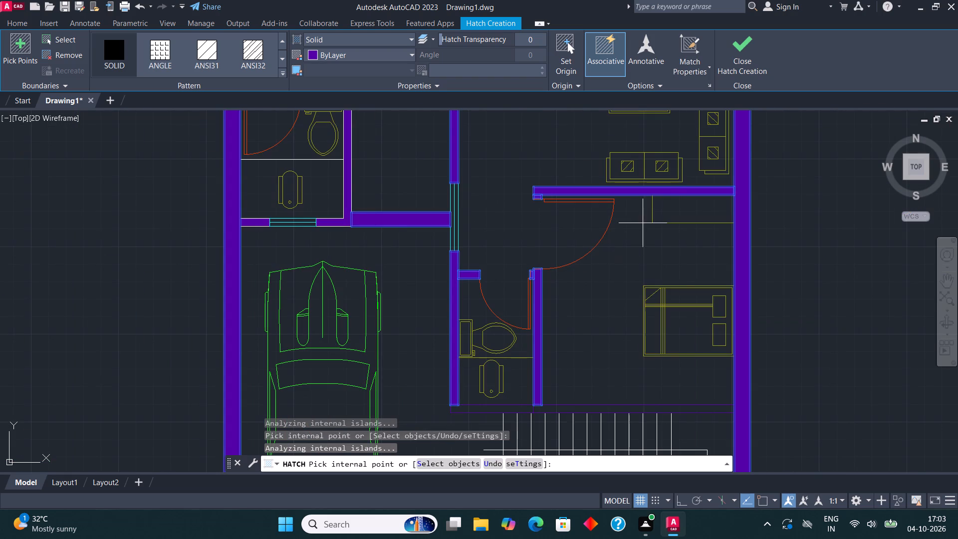
{"action": "scroll", "coordinate": [643, 224], "scroll_direction": "down", "scroll_amount": 1}
{"action": "scroll", "coordinate": [554, 335], "scroll_direction": "up", "scroll_amount": 3}
{"action": "left_click", "coordinate": [553, 344]}
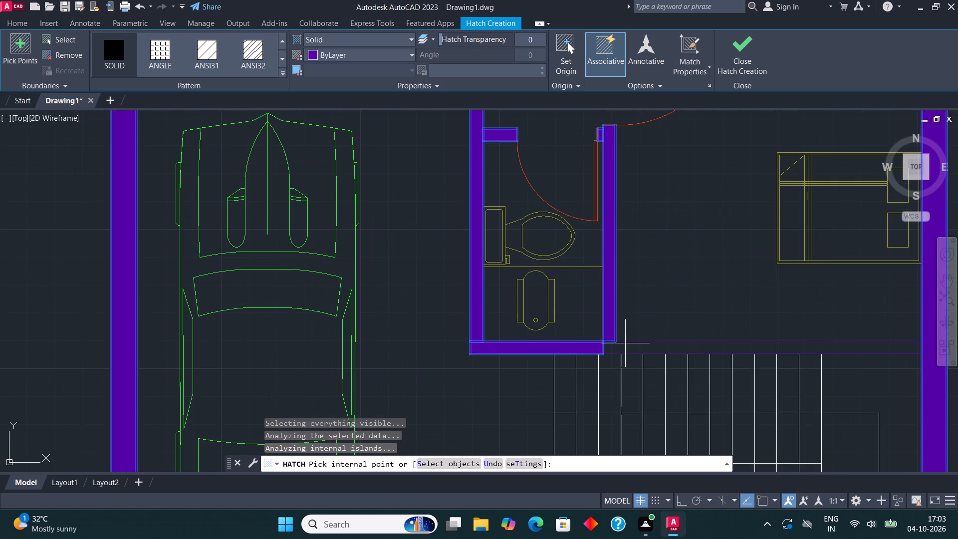
{"action": "left_click", "coordinate": [632, 348]}
Hatch the bottom outer wall segments on both sides of the staircase window and finish the solid hatch.
{"action": "scroll", "coordinate": [678, 263], "scroll_direction": "down", "scroll_amount": 3}
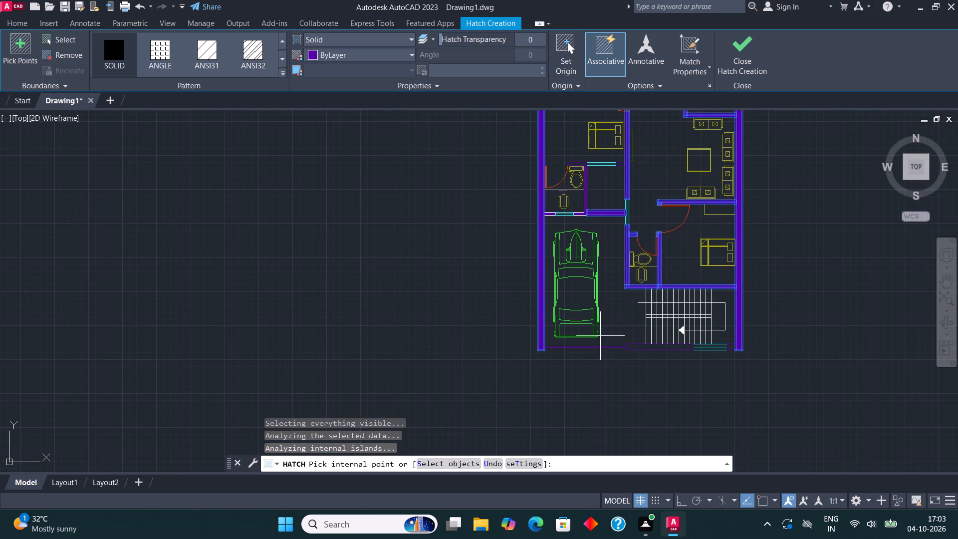
{"action": "scroll", "coordinate": [668, 344], "scroll_direction": "up", "scroll_amount": 3}
{"action": "left_click", "coordinate": [661, 355]}
{"action": "scroll", "coordinate": [672, 344], "scroll_direction": "up", "scroll_amount": 2}
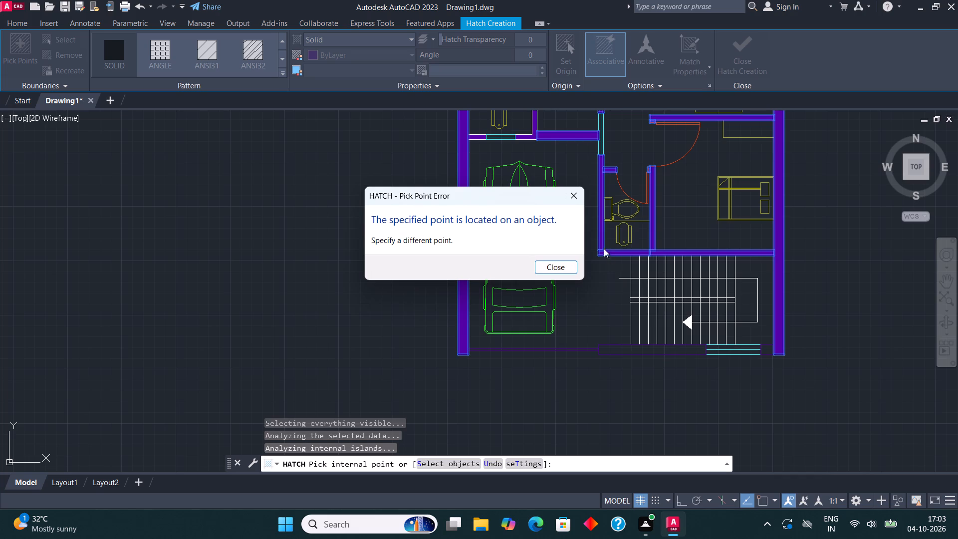
{"action": "left_click", "coordinate": [579, 195]}
{"action": "scroll", "coordinate": [767, 346], "scroll_direction": "up", "scroll_amount": 3}
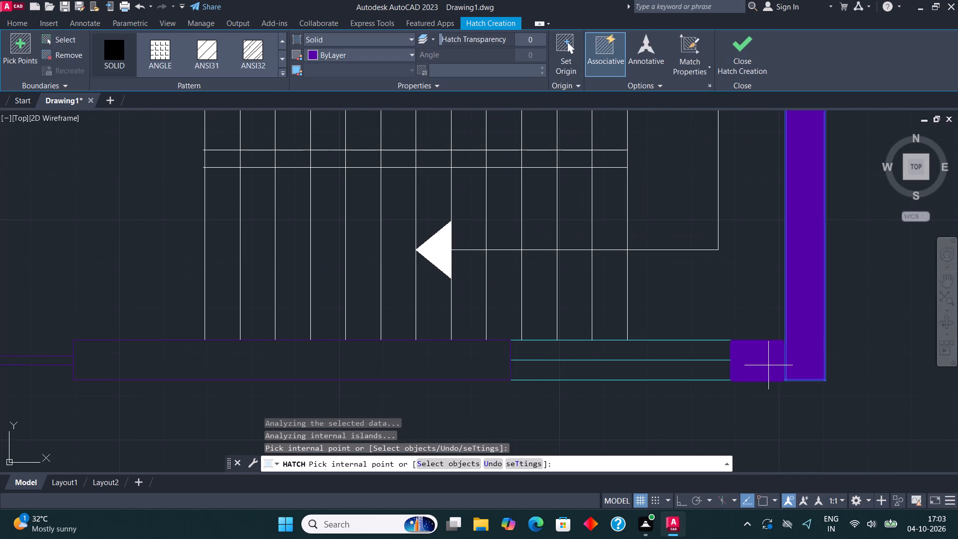
{"action": "left_click", "coordinate": [768, 365]}
{"action": "left_click", "coordinate": [466, 365]}
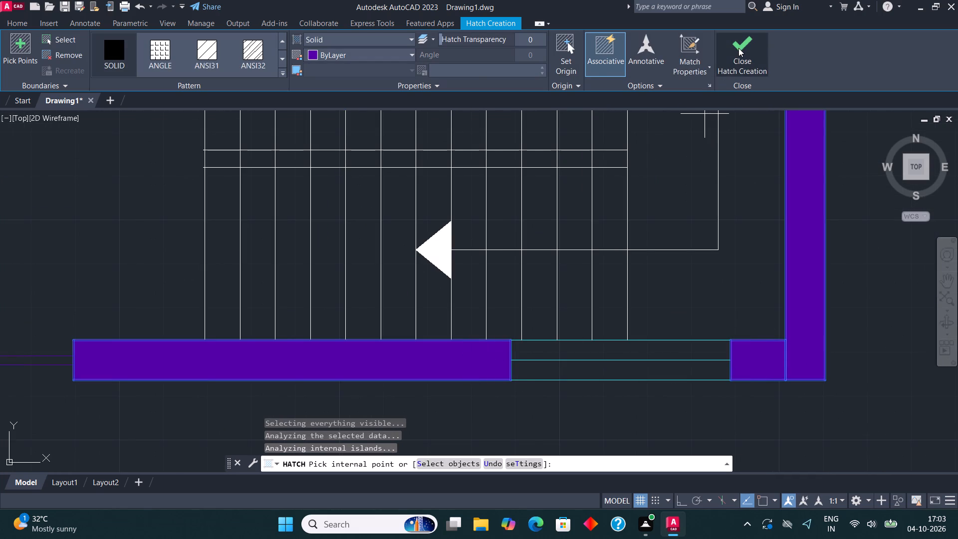
{"action": "left_click", "coordinate": [738, 45]}
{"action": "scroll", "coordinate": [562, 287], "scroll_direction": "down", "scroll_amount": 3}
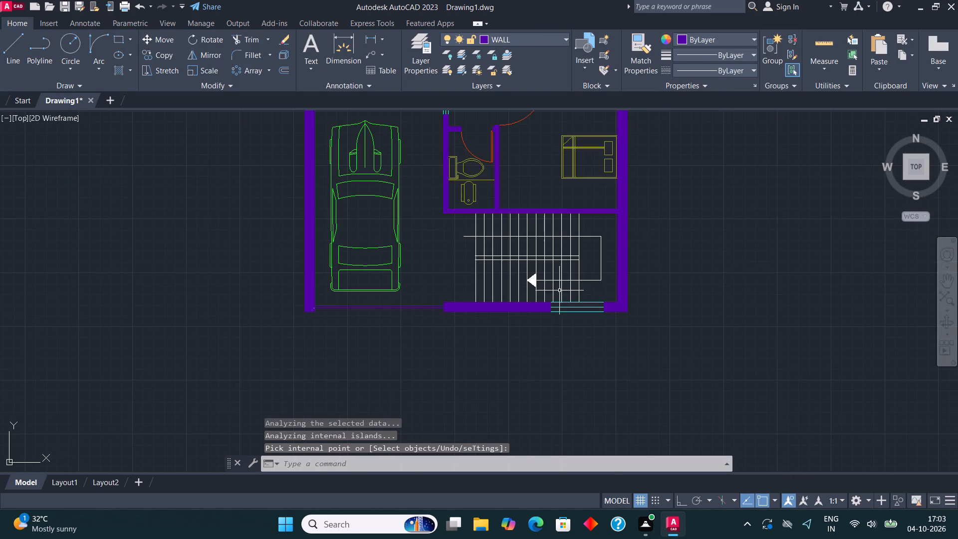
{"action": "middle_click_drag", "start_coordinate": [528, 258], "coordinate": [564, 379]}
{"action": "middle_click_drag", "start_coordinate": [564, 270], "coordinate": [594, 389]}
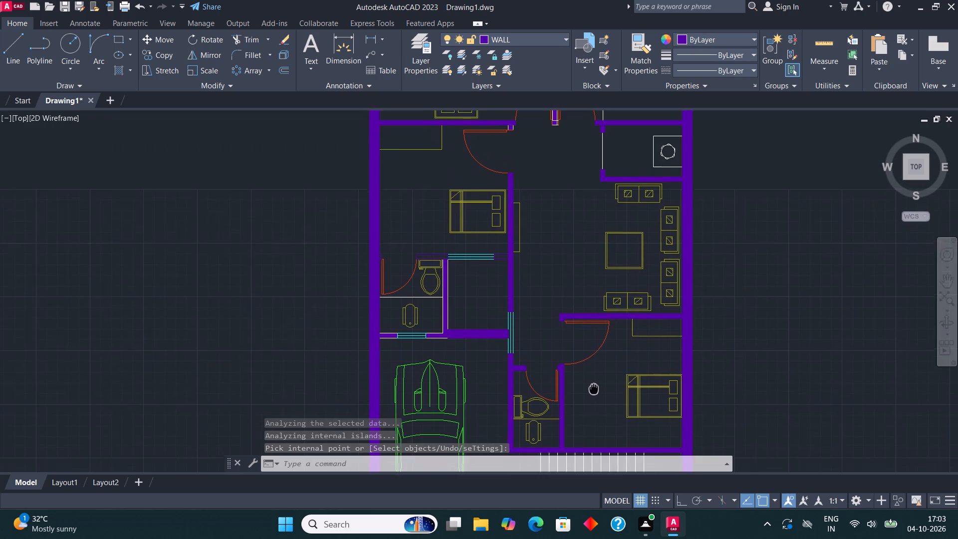
Trim the leftover edge lines from the hatched wall below the top bathroom.
{"action": "middle_click_drag", "start_coordinate": [594, 389], "coordinate": [608, 400]}
{"action": "scroll", "coordinate": [624, 313], "scroll_direction": "down", "scroll_amount": 2}
{"action": "scroll", "coordinate": [577, 208], "scroll_direction": "up", "scroll_amount": 1}
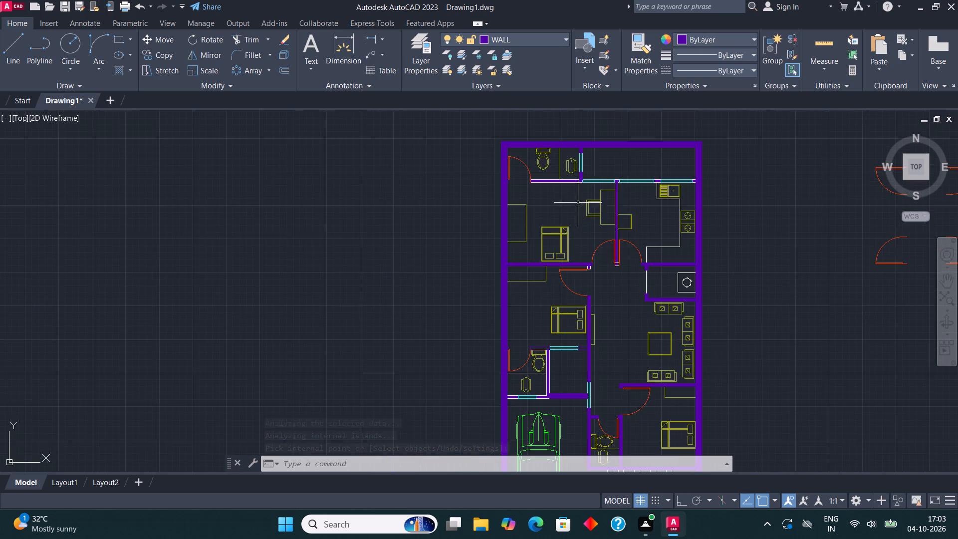
{"action": "scroll", "coordinate": [570, 159], "scroll_direction": "up", "scroll_amount": 1}
{"action": "middle_click_drag", "start_coordinate": [570, 161], "coordinate": [561, 220]}
{"action": "scroll", "coordinate": [553, 238], "scroll_direction": "up", "scroll_amount": 1}
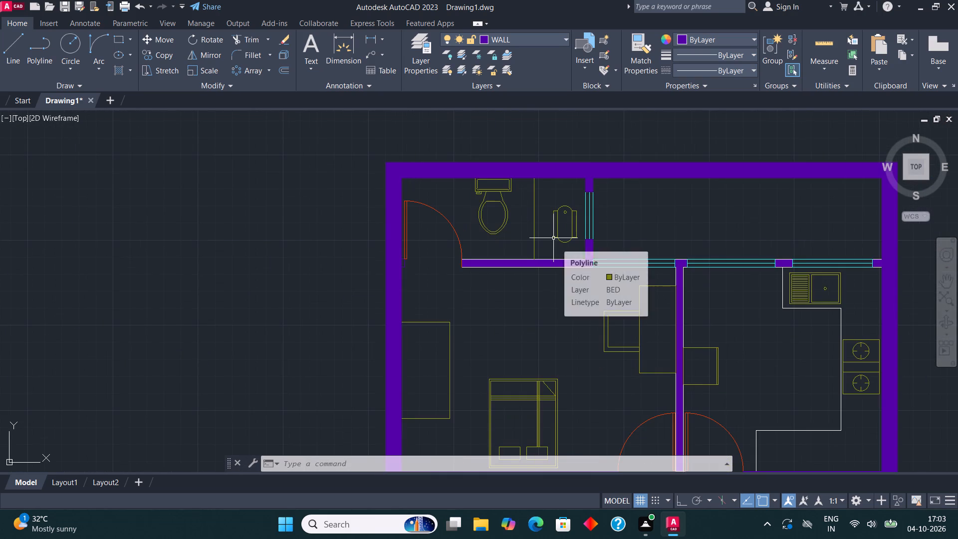
{"action": "scroll", "coordinate": [503, 239], "scroll_direction": "up", "scroll_amount": 2}
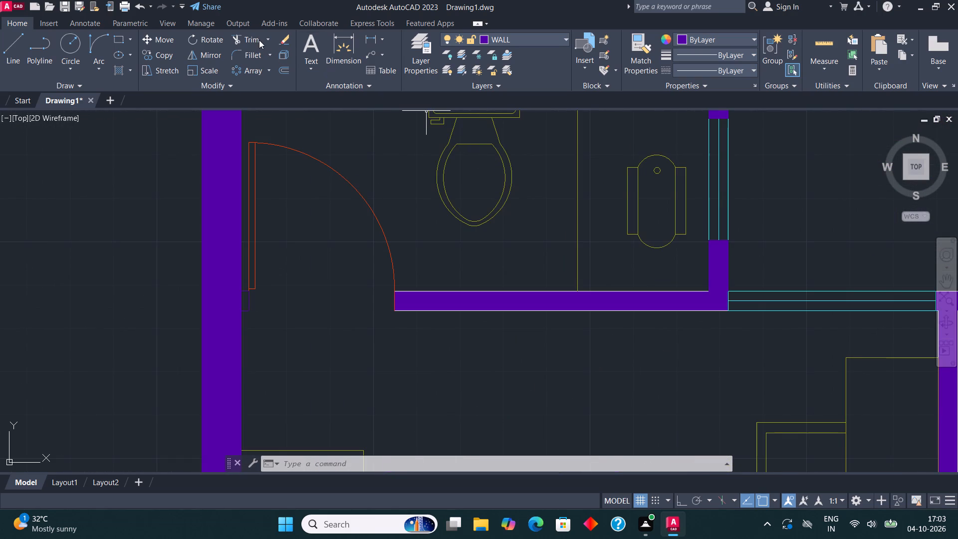
{"action": "left_click", "coordinate": [259, 39]}
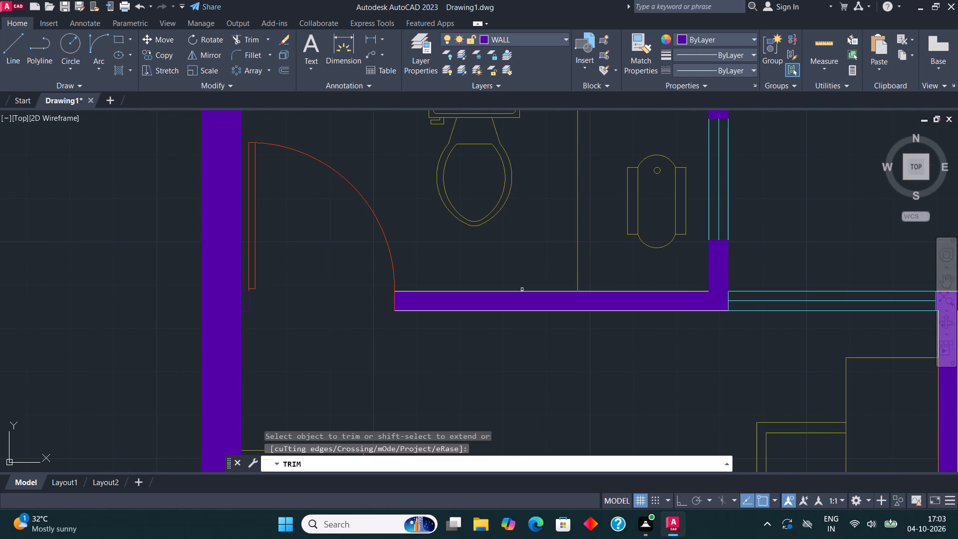
{"action": "left_click", "coordinate": [523, 291]}
{"action": "left_click", "coordinate": [595, 292]}
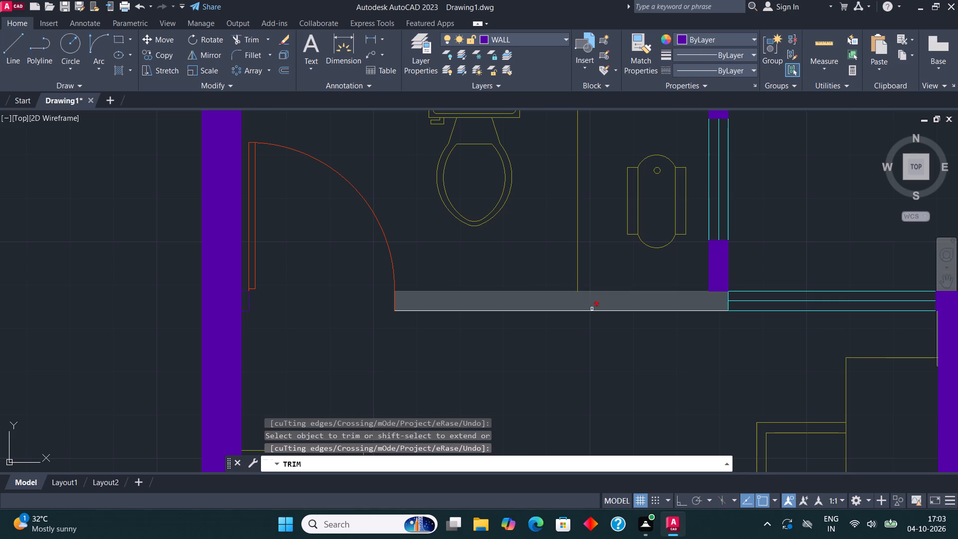
{"action": "left_click", "coordinate": [591, 312]}
{"action": "scroll", "coordinate": [617, 358], "scroll_direction": "down", "scroll_amount": 1}
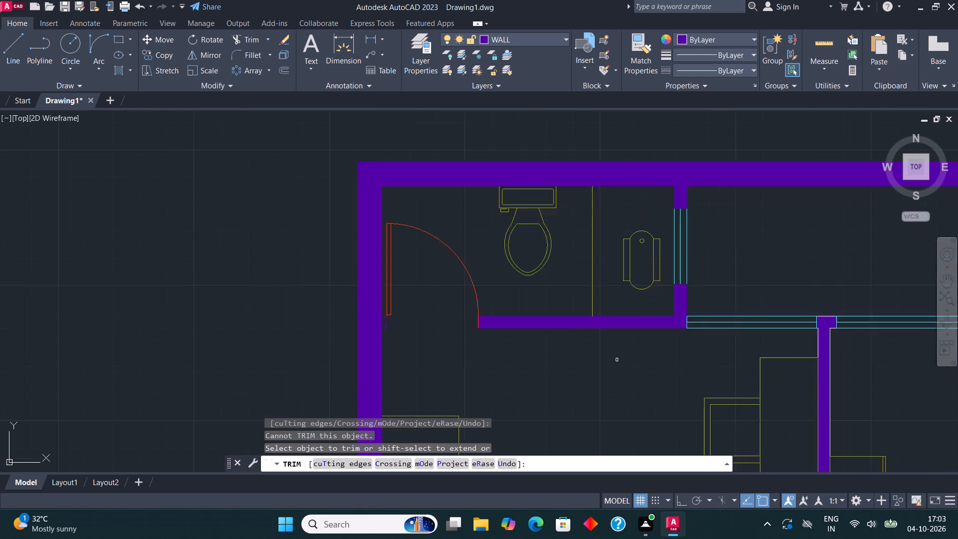
Trim the leftover edge lines around the hatched T-junction where the bedroom-kitchen partition meets the window wall.
{"action": "scroll", "coordinate": [617, 360], "scroll_direction": "down", "scroll_amount": 1}
{"action": "scroll", "coordinate": [750, 339], "scroll_direction": "up", "scroll_amount": 3}
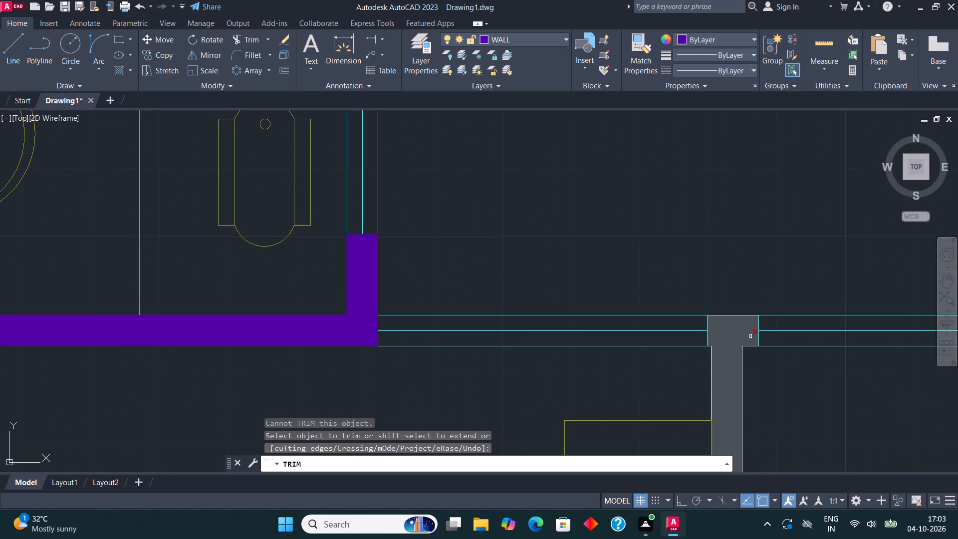
{"action": "left_click", "coordinate": [733, 316]}
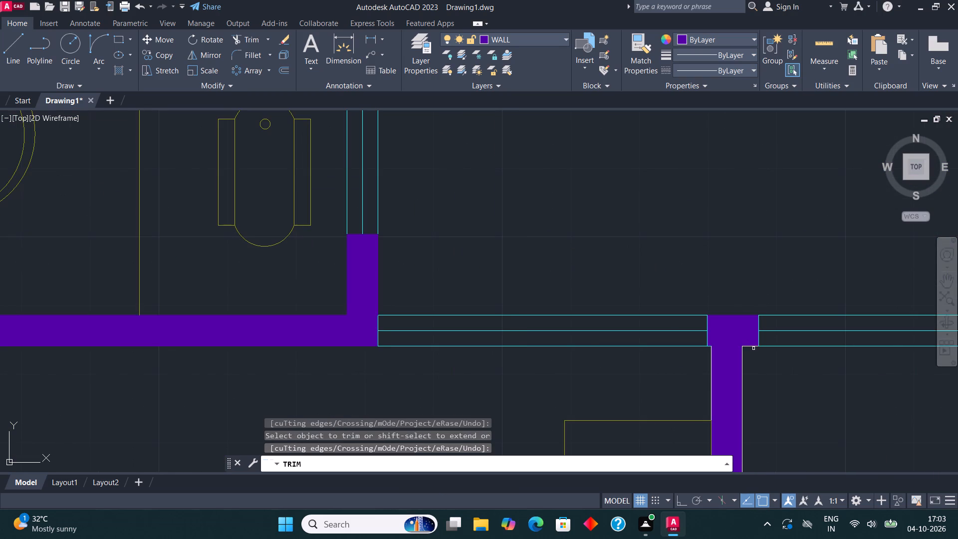
{"action": "left_click", "coordinate": [751, 346]}
{"action": "left_click", "coordinate": [743, 358]}
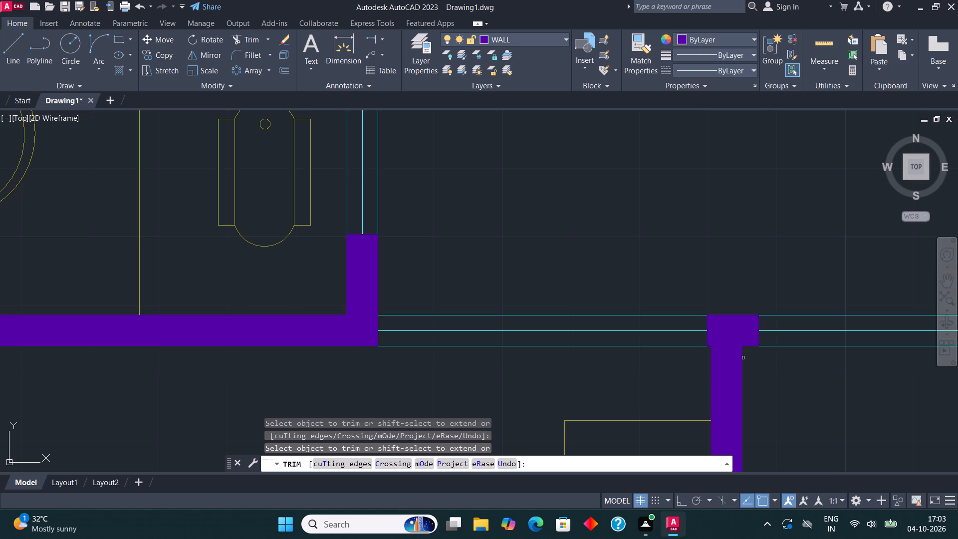
{"action": "left_click", "coordinate": [710, 346]}
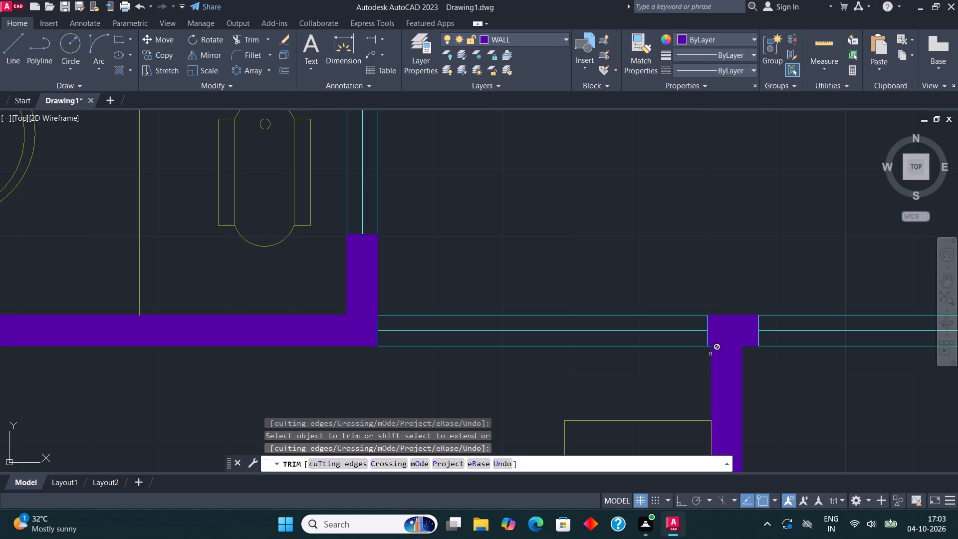
Trim the leftover edge lines from the hatched pier between the kitchen windows and the stub at the outer wall.
{"action": "scroll", "coordinate": [642, 363], "scroll_direction": "down", "scroll_amount": 2}
{"action": "scroll", "coordinate": [846, 352], "scroll_direction": "up", "scroll_amount": 2}
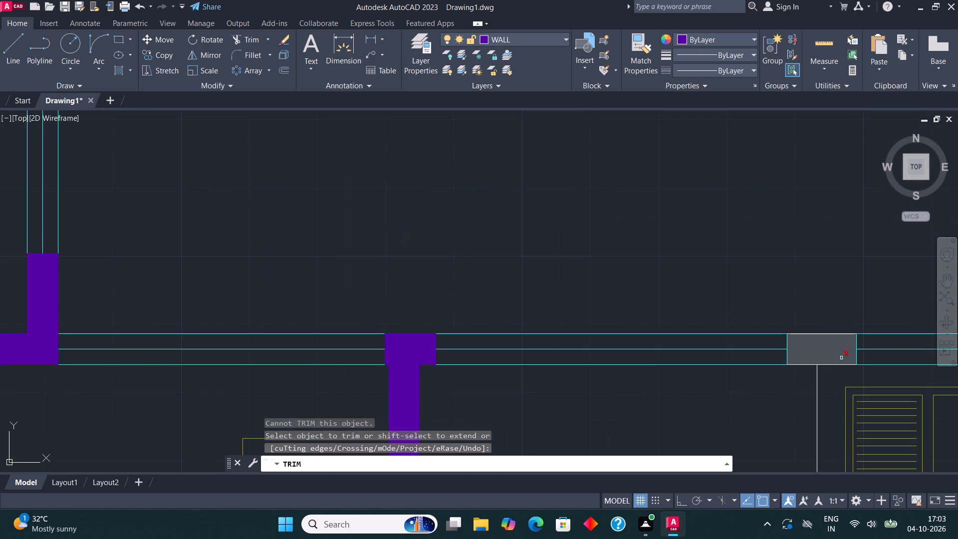
{"action": "left_click", "coordinate": [833, 365]}
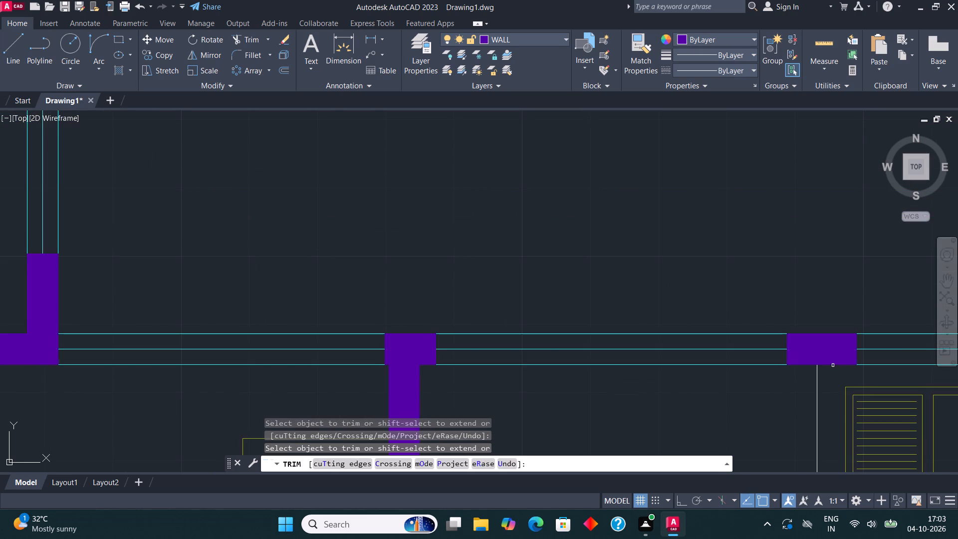
{"action": "scroll", "coordinate": [833, 365], "scroll_direction": "up", "scroll_amount": 2}
{"action": "left_click", "coordinate": [750, 364]}
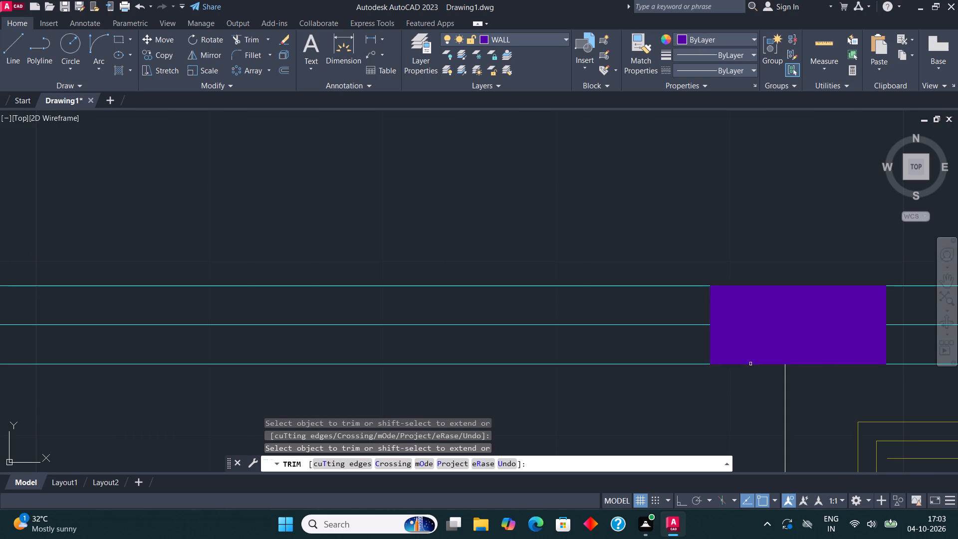
{"action": "left_click", "coordinate": [763, 284]}
{"action": "scroll", "coordinate": [655, 176], "scroll_direction": "down", "scroll_amount": 4}
{"action": "scroll", "coordinate": [831, 191], "scroll_direction": "up", "scroll_amount": 4}
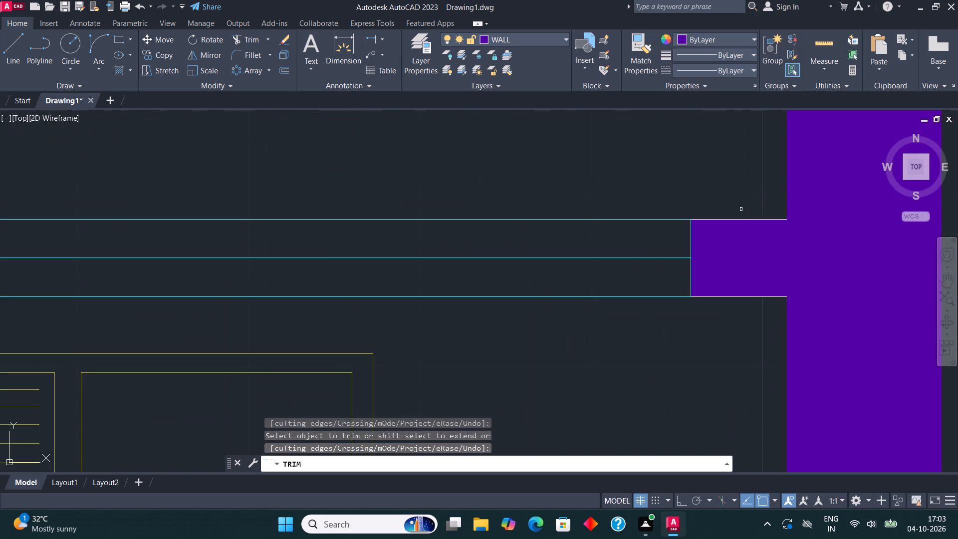
{"action": "left_click", "coordinate": [742, 219]}
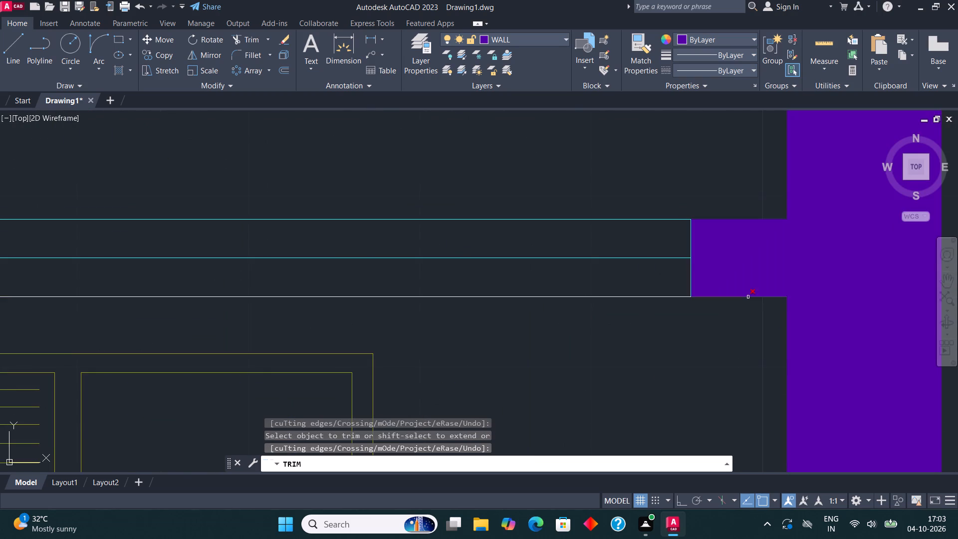
{"action": "left_click", "coordinate": [748, 297]}
Trim the leftover edge line along the bedroom side of the bedroom-kitchen partition, above the double doors.
{"action": "scroll", "coordinate": [735, 178], "scroll_direction": "down", "scroll_amount": 5}
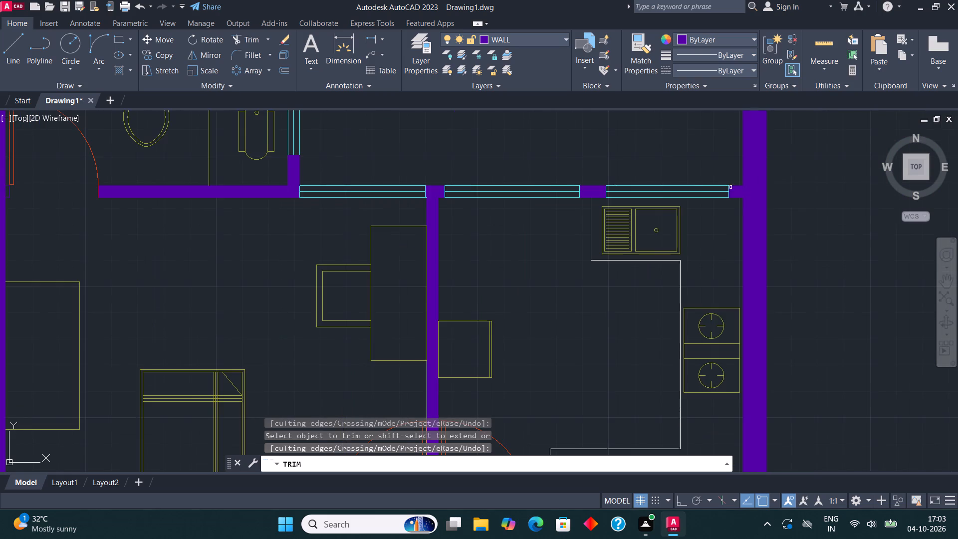
{"action": "scroll", "coordinate": [530, 329], "scroll_direction": "up", "scroll_amount": 2}
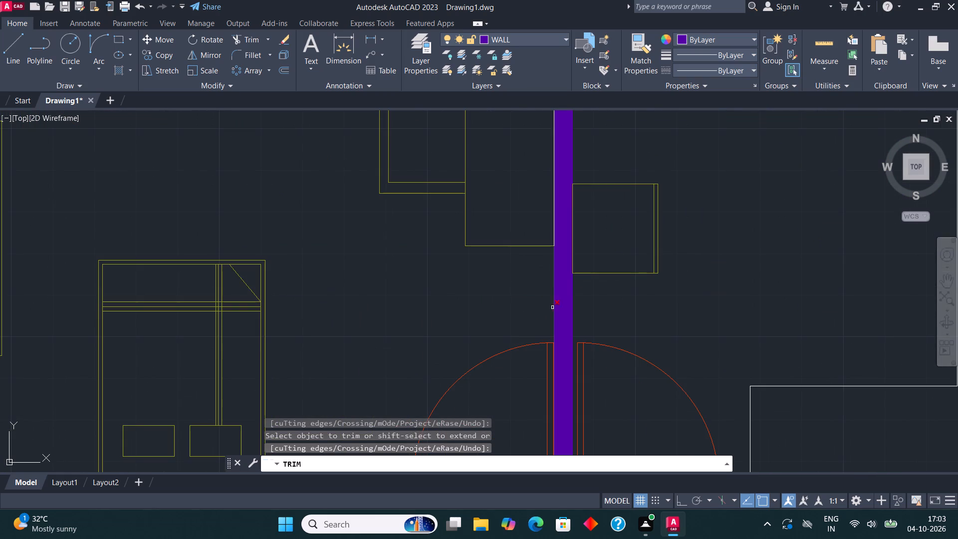
{"action": "left_click", "coordinate": [555, 310]}
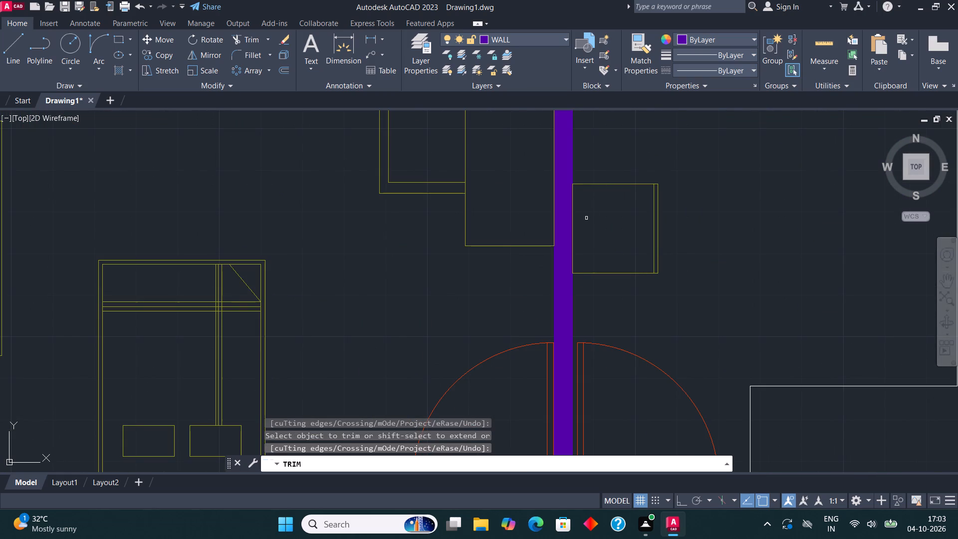
Trim the leftover edge lines from the middle bedroom's door jamb stub and the lower end of the bedroom-kitchen partition.
{"action": "scroll", "coordinate": [589, 215], "scroll_direction": "down", "scroll_amount": 2}
{"action": "scroll", "coordinate": [511, 332], "scroll_direction": "up", "scroll_amount": 3}
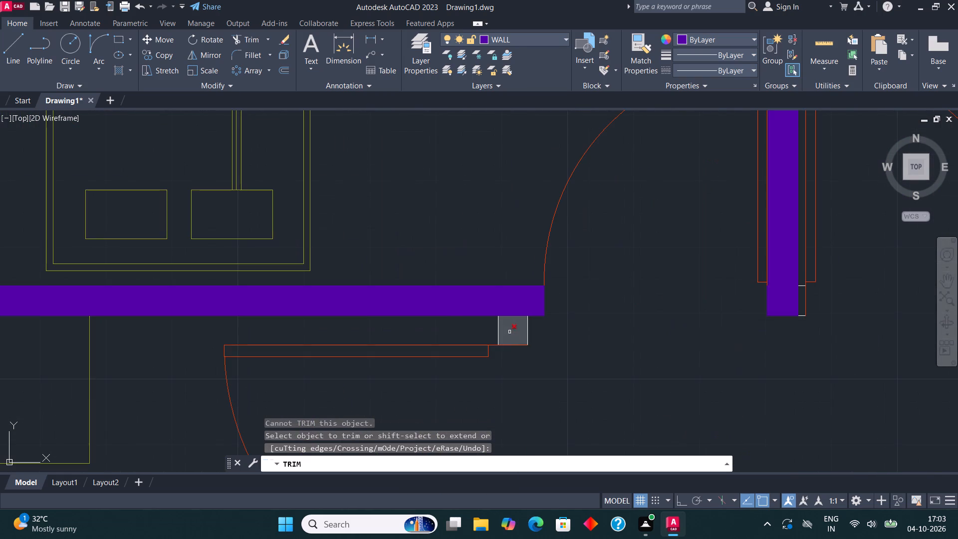
{"action": "left_click", "coordinate": [497, 324]}
{"action": "left_click", "coordinate": [529, 329]}
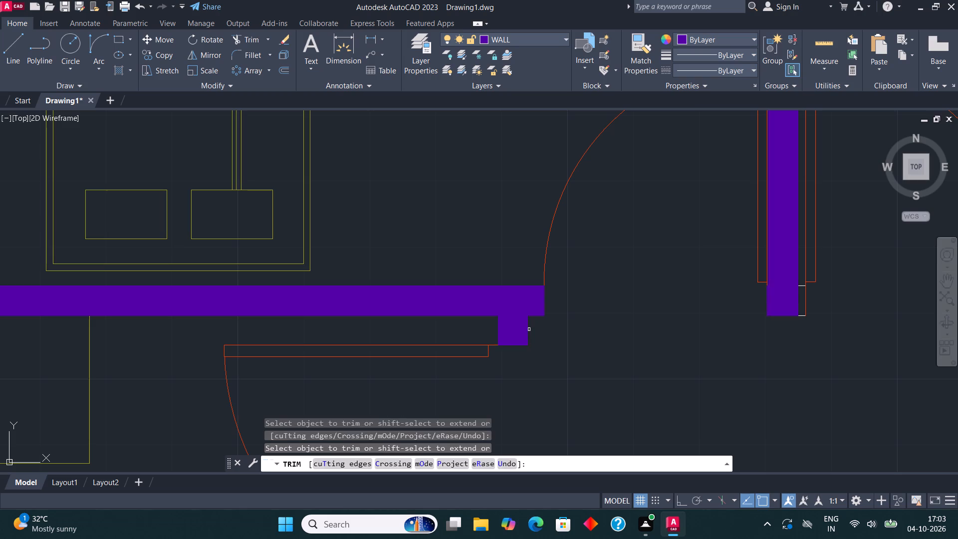
{"action": "left_click", "coordinate": [785, 286]}
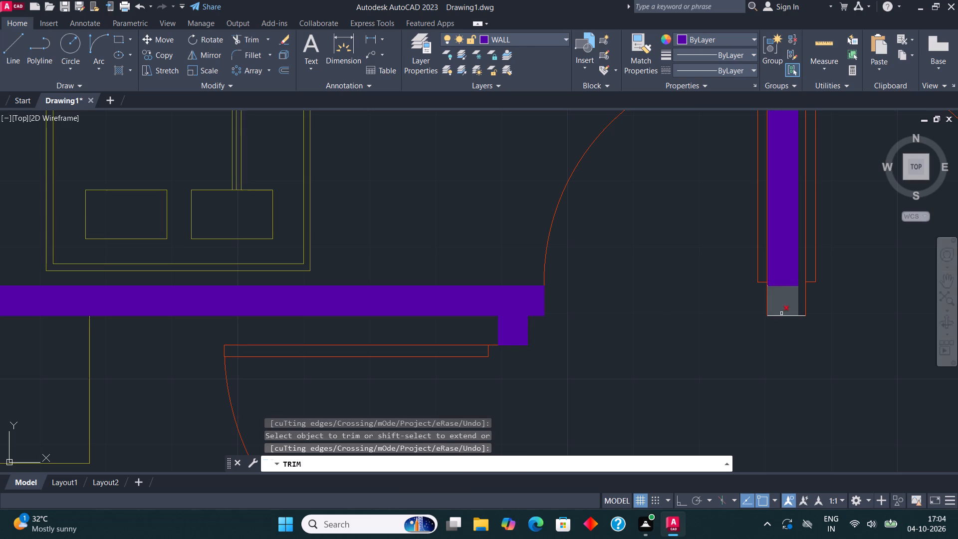
{"action": "left_click", "coordinate": [785, 316]}
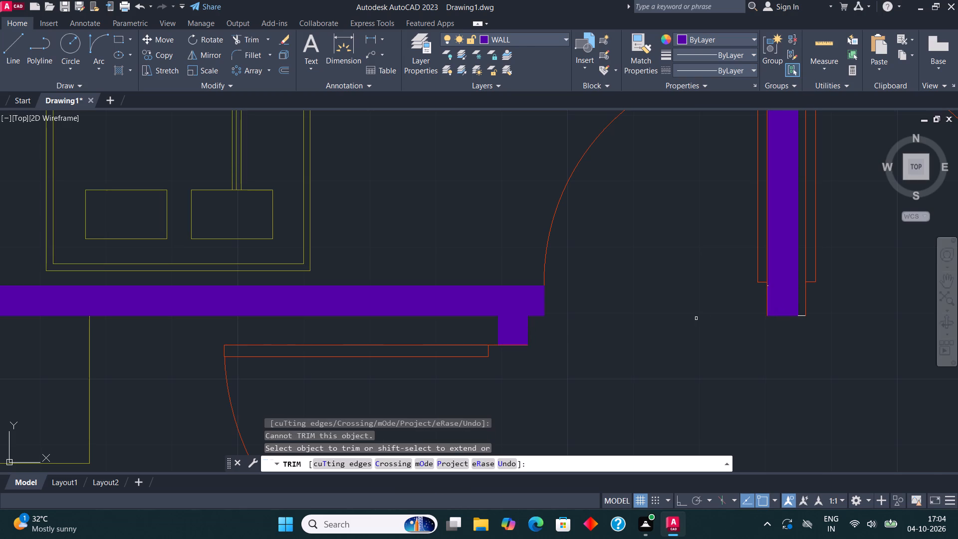
{"action": "scroll", "coordinate": [696, 319], "scroll_direction": "down", "scroll_amount": 1}
{"action": "scroll", "coordinate": [775, 318], "scroll_direction": "up", "scroll_amount": 1}
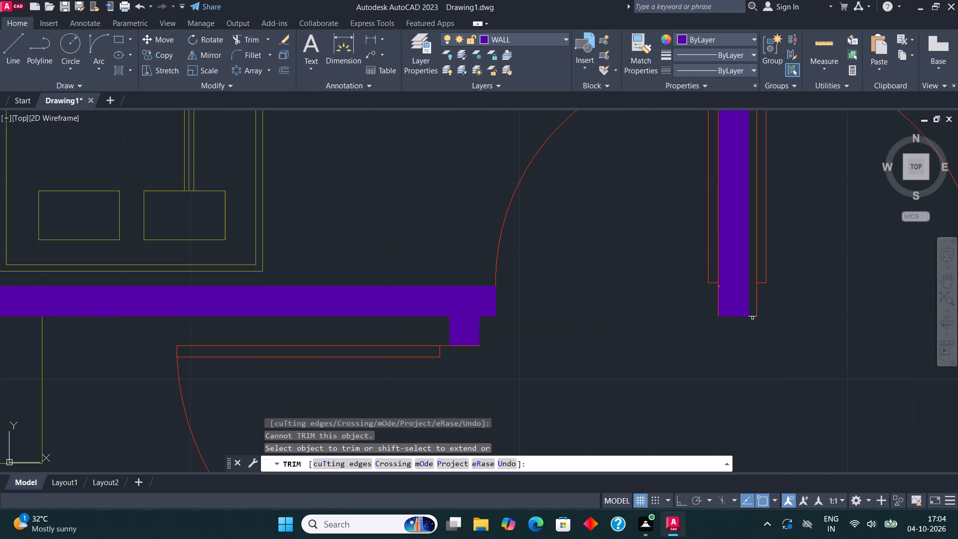
{"action": "left_click", "coordinate": [752, 316]}
Trim the leftover edge lines on both sides of the hatched wall beside the middle bathroom's toilet.
{"action": "scroll", "coordinate": [618, 286], "scroll_direction": "down", "scroll_amount": 2}
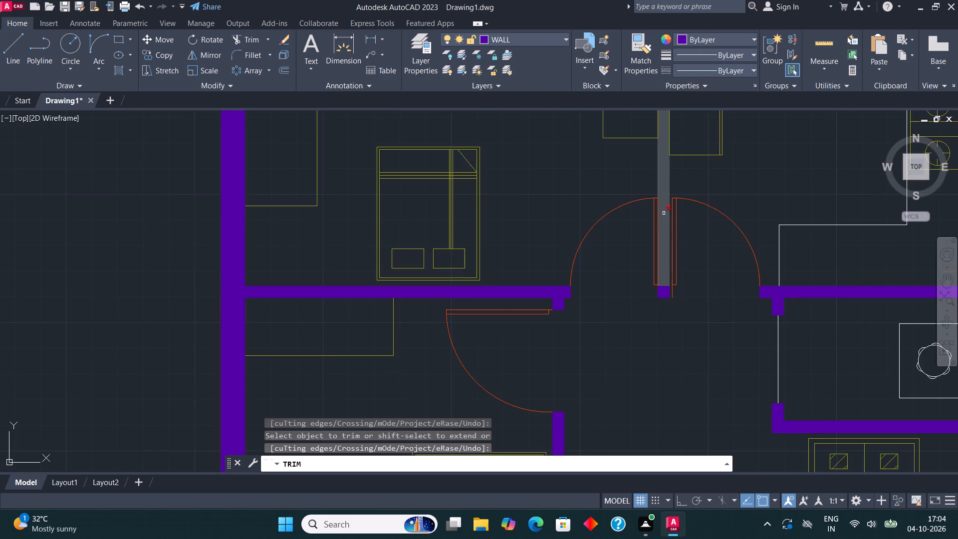
{"action": "scroll", "coordinate": [663, 213], "scroll_direction": "down", "scroll_amount": 3}
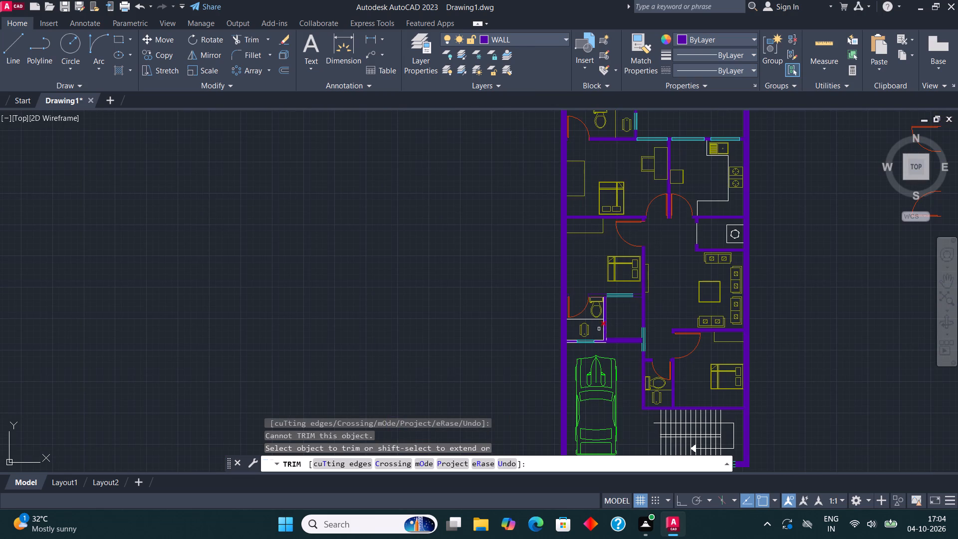
{"action": "scroll", "coordinate": [594, 328], "scroll_direction": "up", "scroll_amount": 4}
{"action": "left_click", "coordinate": [641, 313]}
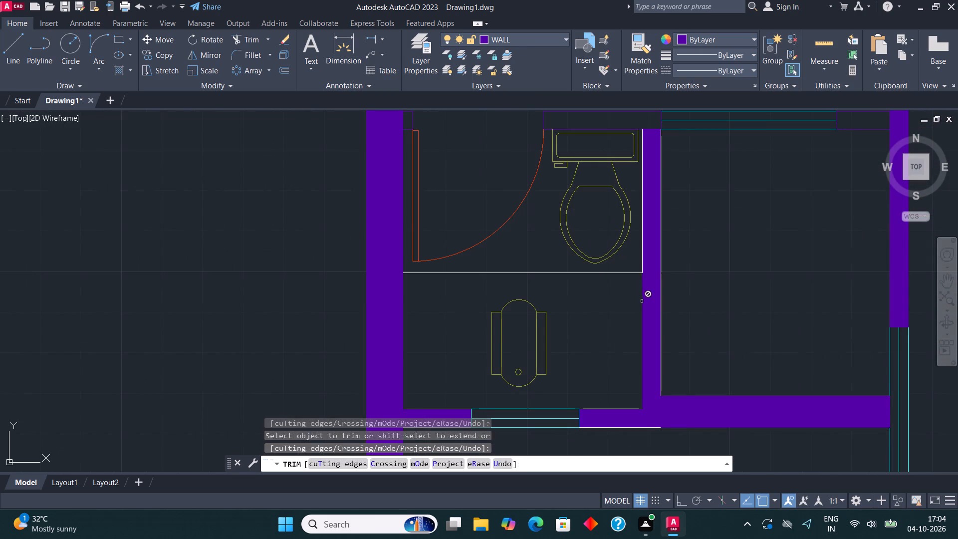
{"action": "left_click", "coordinate": [642, 248]}
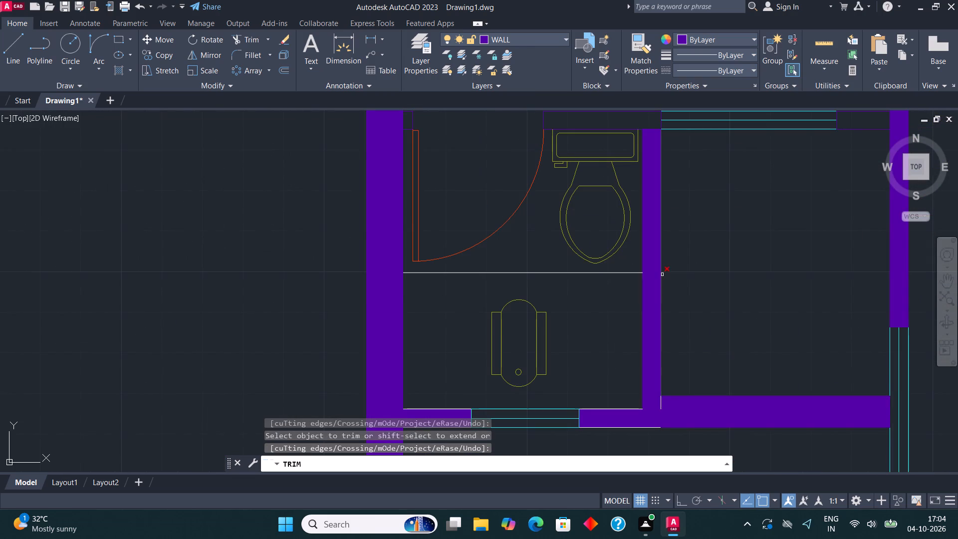
{"action": "left_click", "coordinate": [663, 274]}
{"action": "left_click", "coordinate": [664, 271]}
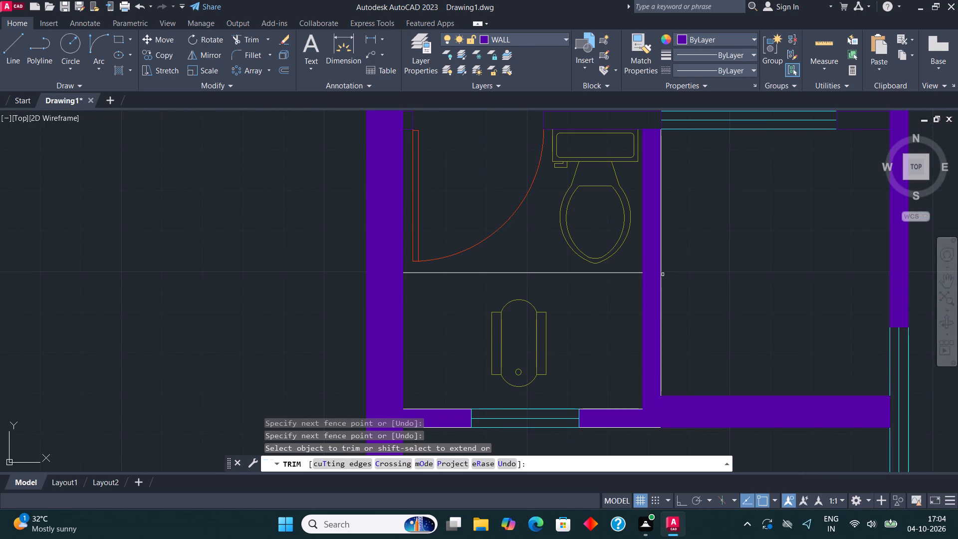
{"action": "left_click", "coordinate": [662, 273]}
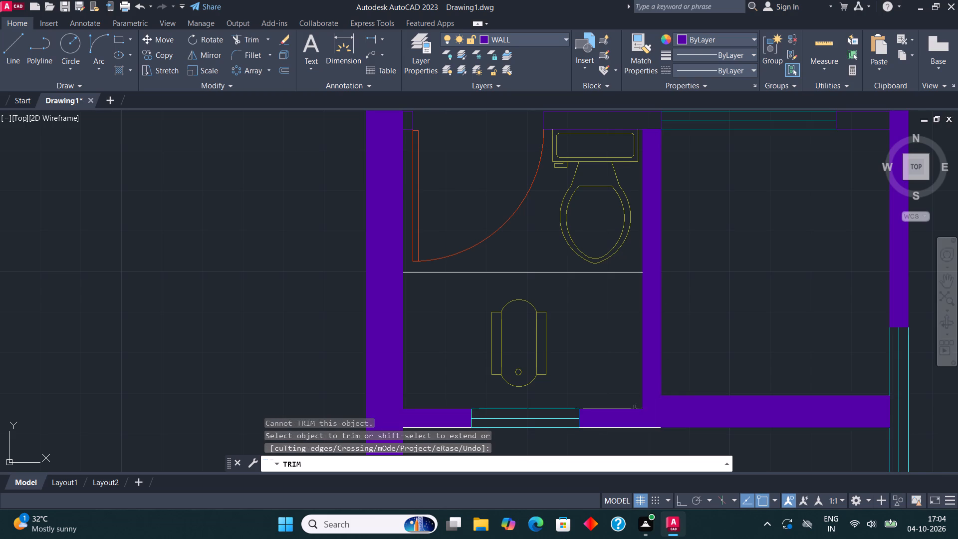
Trim the leftover edge lines from the wall between the middle bathroom and car porch, on both sides of its window, and finish trimming.
{"action": "left_click", "coordinate": [634, 408]}
{"action": "scroll", "coordinate": [658, 262], "scroll_direction": "down", "scroll_amount": 1}
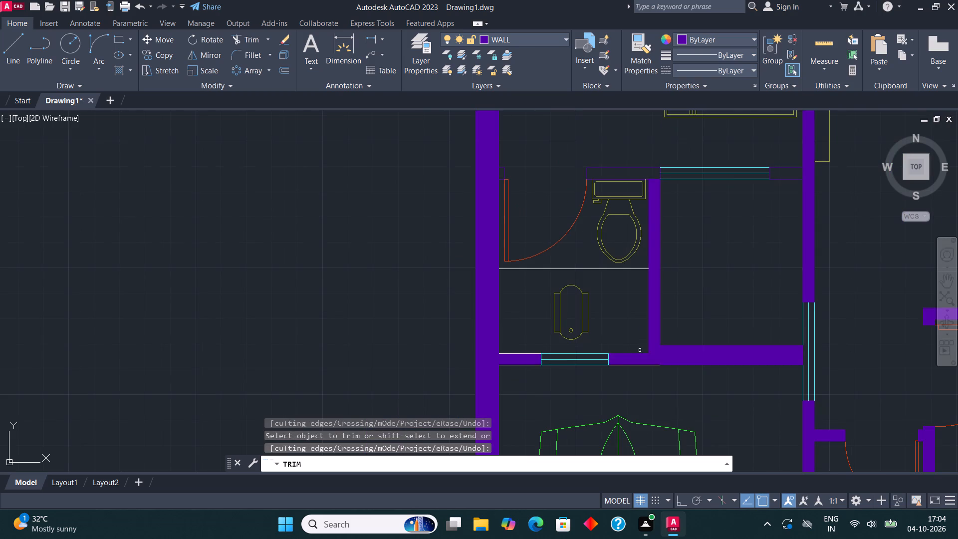
{"action": "scroll", "coordinate": [634, 362], "scroll_direction": "up", "scroll_amount": 2}
{"action": "left_click", "coordinate": [627, 372]}
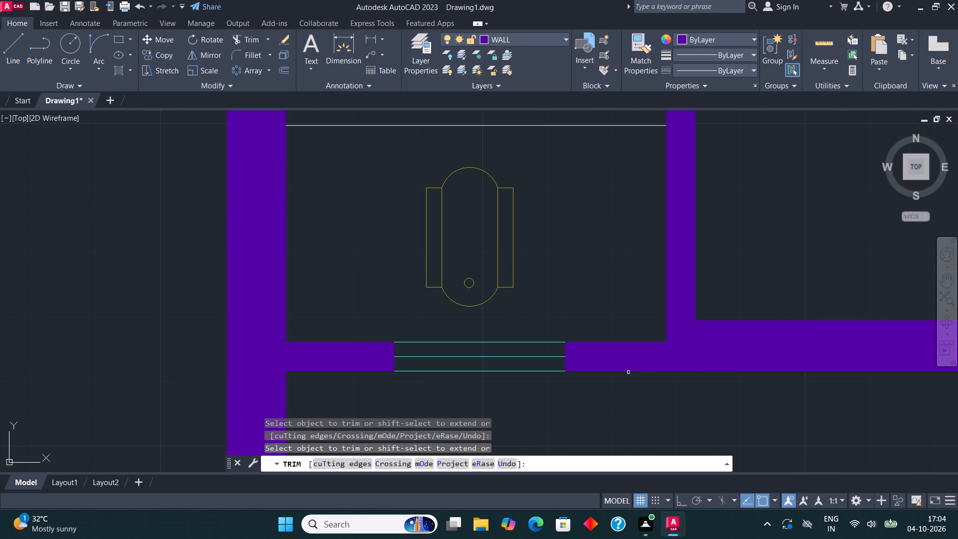
{"action": "left_click", "coordinate": [676, 371]}
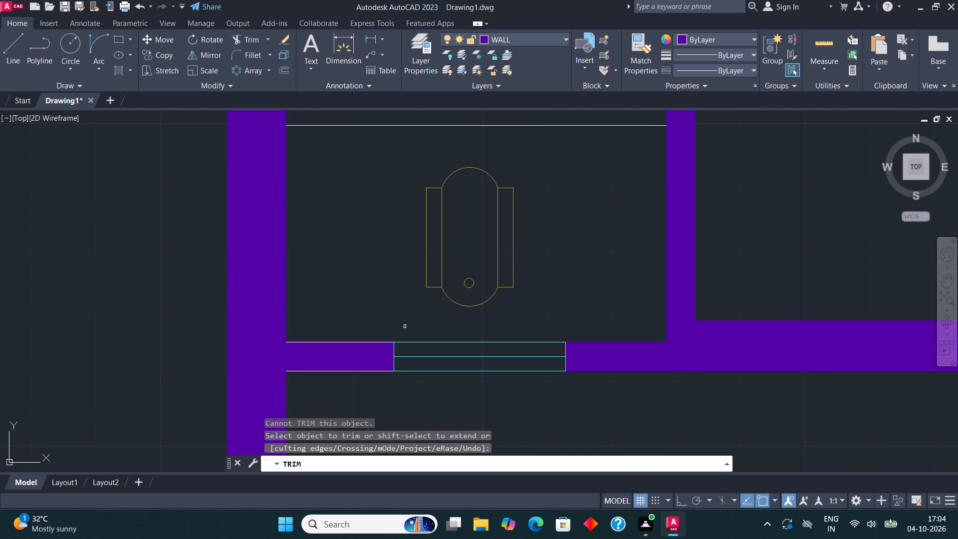
{"action": "left_click", "coordinate": [381, 342]}
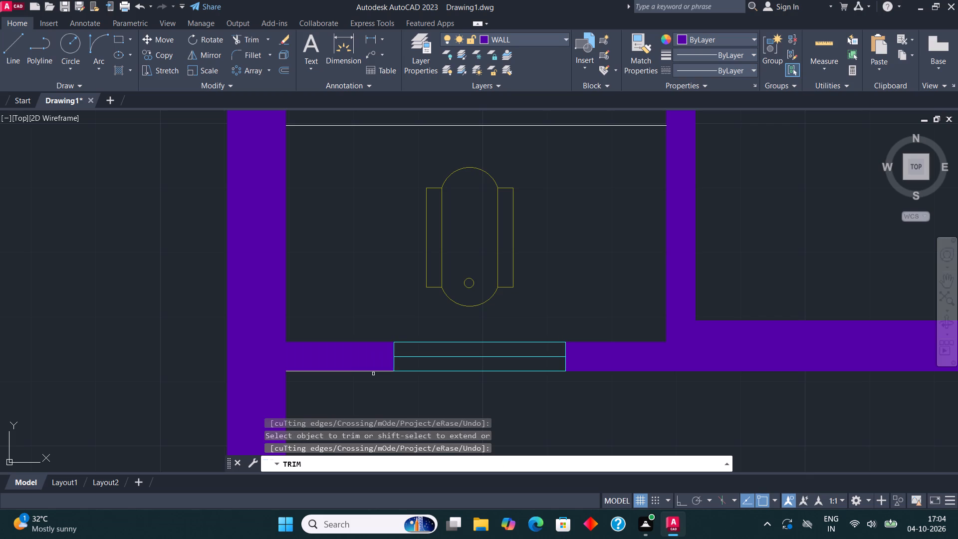
{"action": "left_click", "coordinate": [372, 372]}
{"action": "scroll", "coordinate": [394, 308], "scroll_direction": "down", "scroll_amount": 2}
{"action": "scroll", "coordinate": [489, 273], "scroll_direction": "down", "scroll_amount": 2}
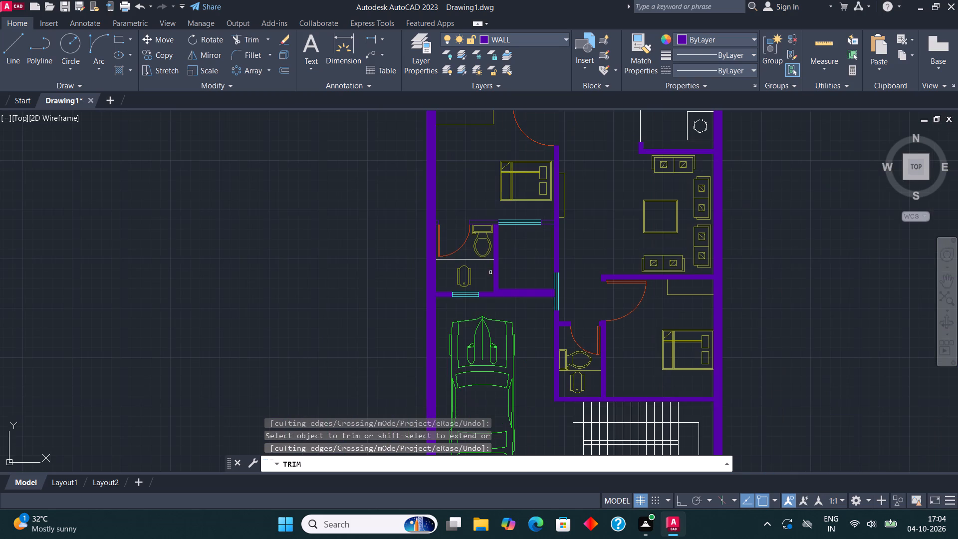
{"action": "scroll", "coordinate": [583, 219], "scroll_direction": "down", "scroll_amount": 1}
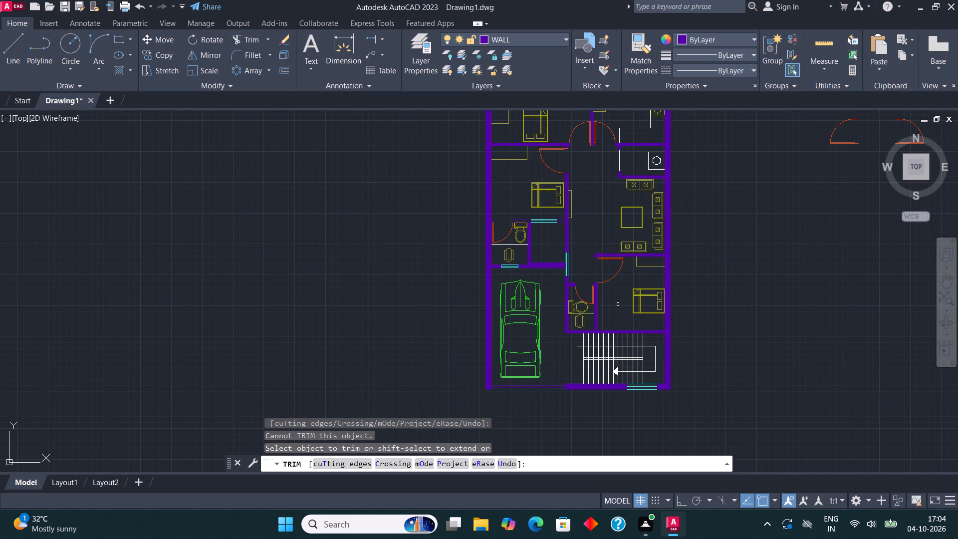
{"action": "key", "text": "Escape"}
{"action": "middle_click_drag", "start_coordinate": [692, 246], "coordinate": [657, 269]}
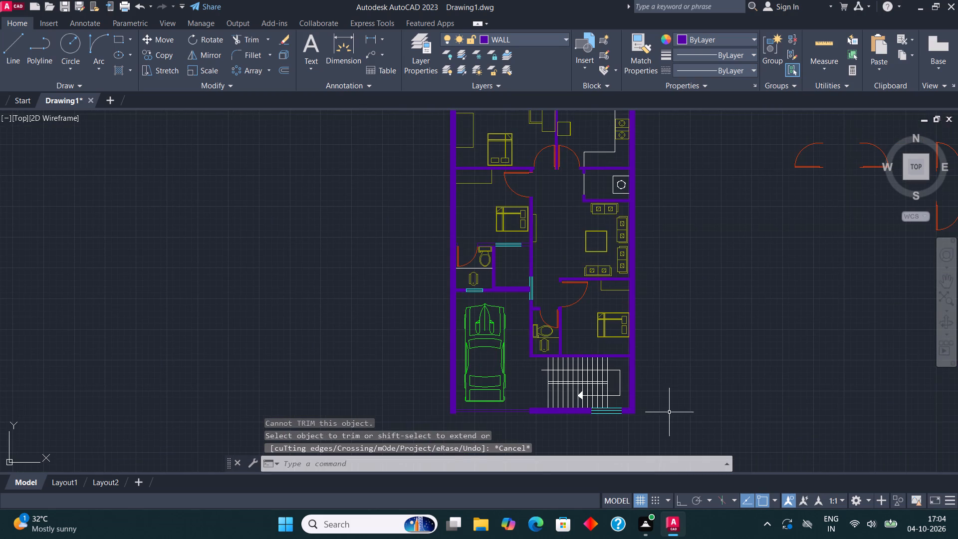
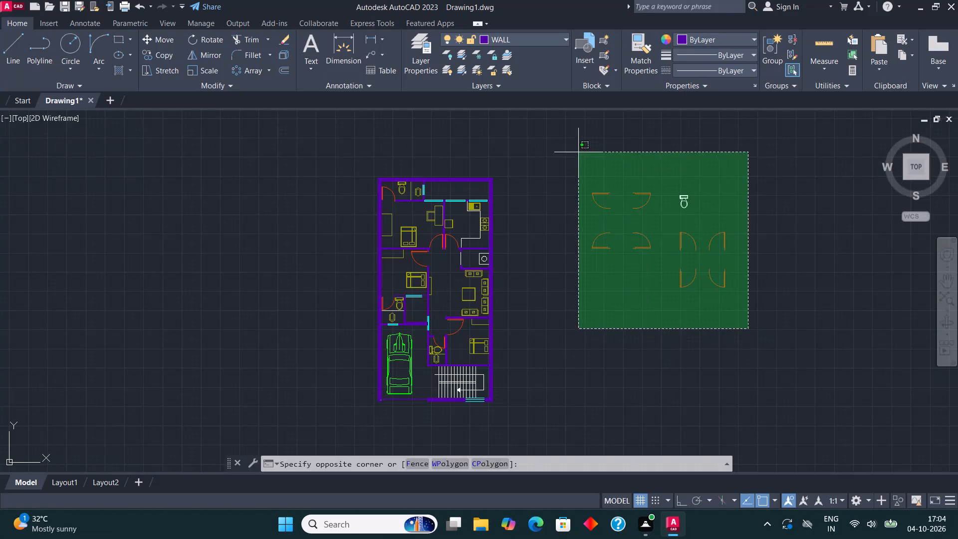
Erase the spare door symbols and toilet symbol lying outside the floor plan.
{"action": "left_click", "coordinate": [576, 150]}
{"action": "key", "text": "Delete"}
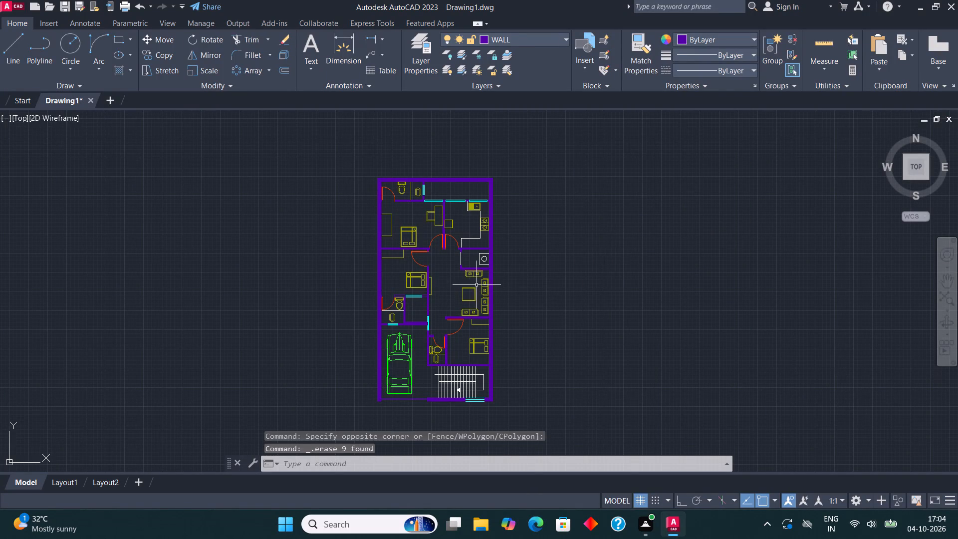
Move the kitchen counter's lower horizontal edge line, above the kitchen's bottom wall, to the CAR layer.
{"action": "middle_click_drag", "start_coordinate": [497, 288], "coordinate": [582, 290]}
{"action": "middle_click_drag", "start_coordinate": [558, 255], "coordinate": [567, 272]}
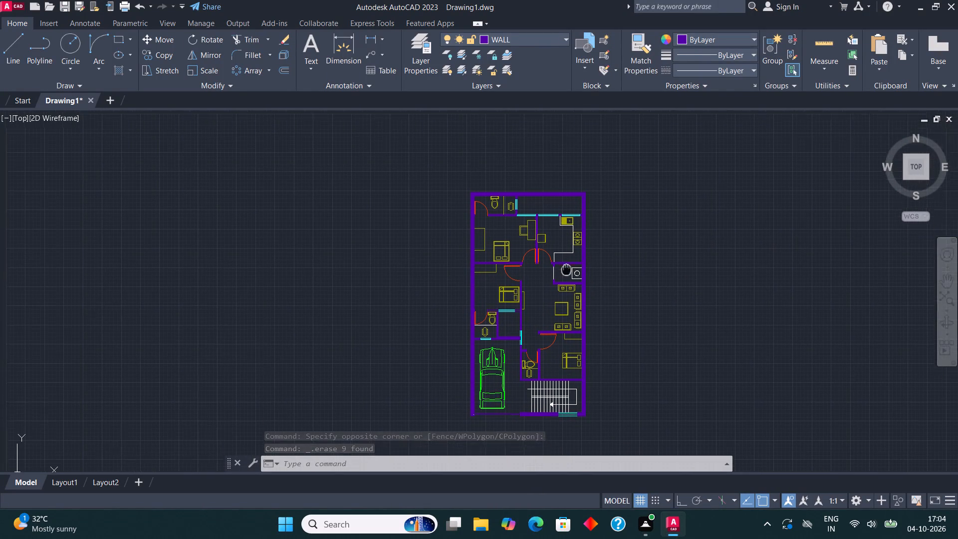
{"action": "middle_click_drag", "start_coordinate": [567, 272], "coordinate": [570, 320]}
{"action": "scroll", "coordinate": [576, 304], "scroll_direction": "up", "scroll_amount": 3}
{"action": "left_click", "coordinate": [560, 324]}
{"action": "left_click", "coordinate": [532, 280]}
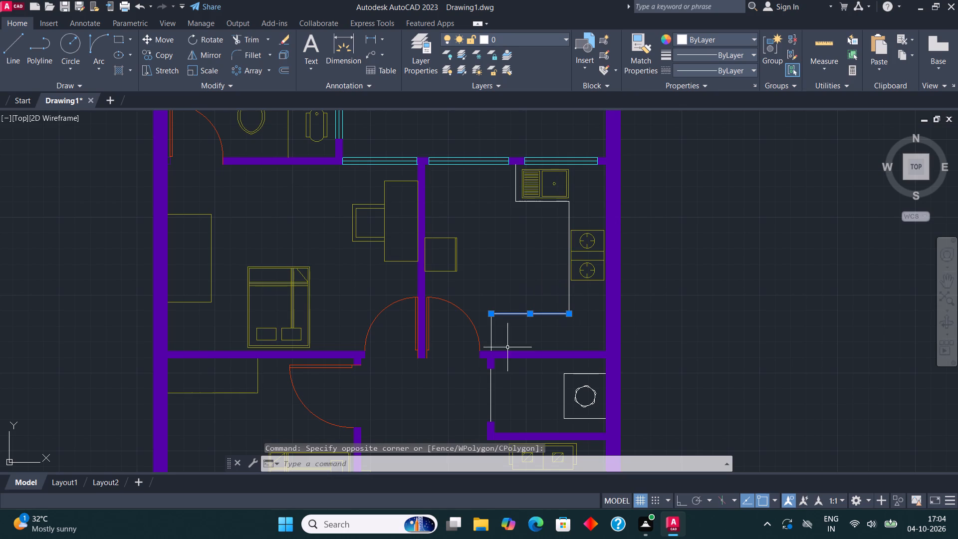
{"action": "left_click", "coordinate": [506, 39]}
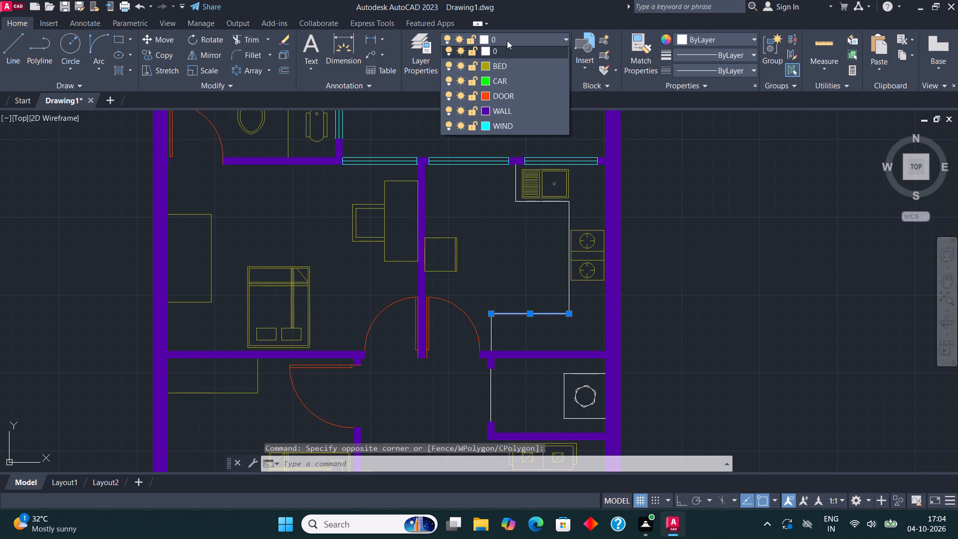
{"action": "left_click", "coordinate": [517, 83]}
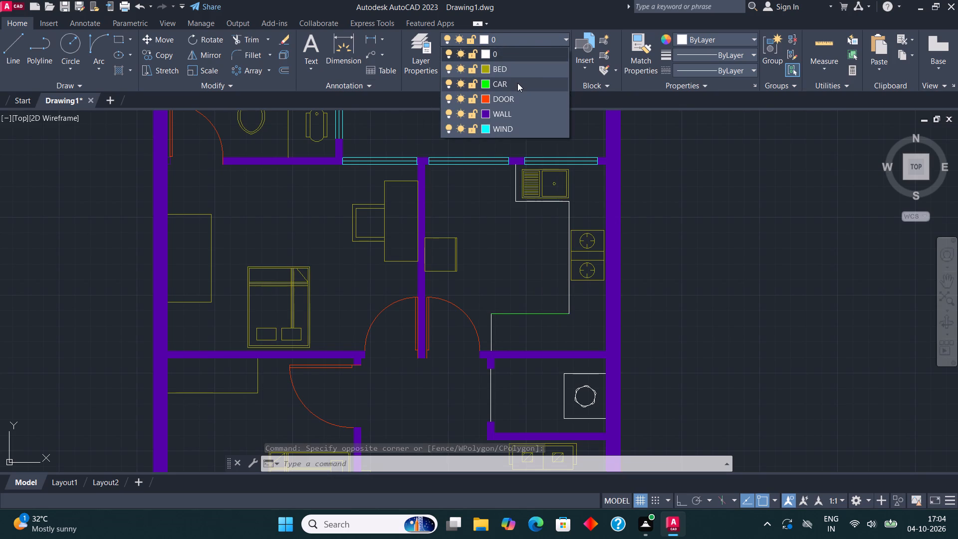
{"action": "middle_click_drag", "start_coordinate": [570, 199], "coordinate": [571, 244]}
{"action": "key", "text": "Escape"}
Move the three counter edge lines beside the kitchen sink and stove to the CAR layer.
{"action": "scroll", "coordinate": [571, 246], "scroll_direction": "up", "scroll_amount": 1}
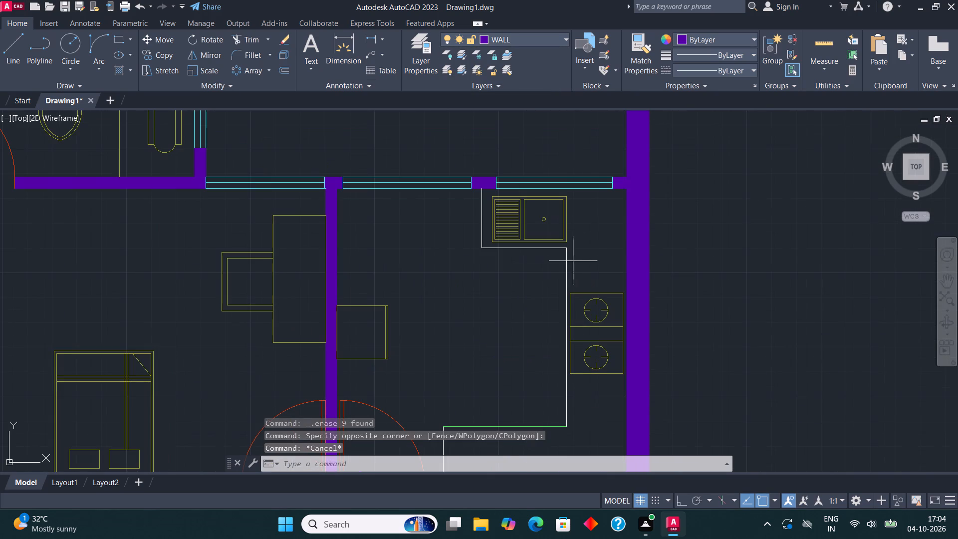
{"action": "left_click", "coordinate": [573, 261]}
{"action": "left_click", "coordinate": [556, 248]}
{"action": "left_click", "coordinate": [491, 257]}
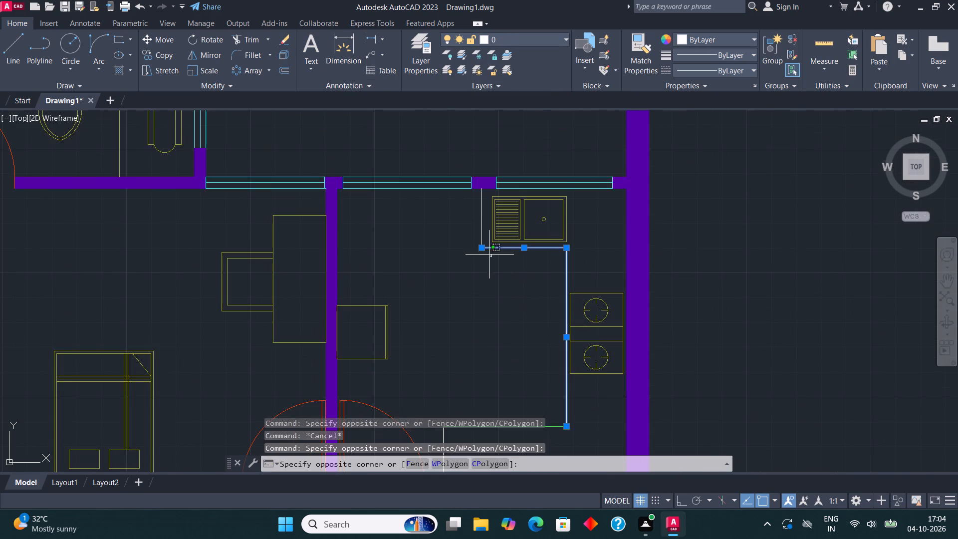
{"action": "left_click", "coordinate": [479, 235]}
{"action": "left_click", "coordinate": [531, 34]}
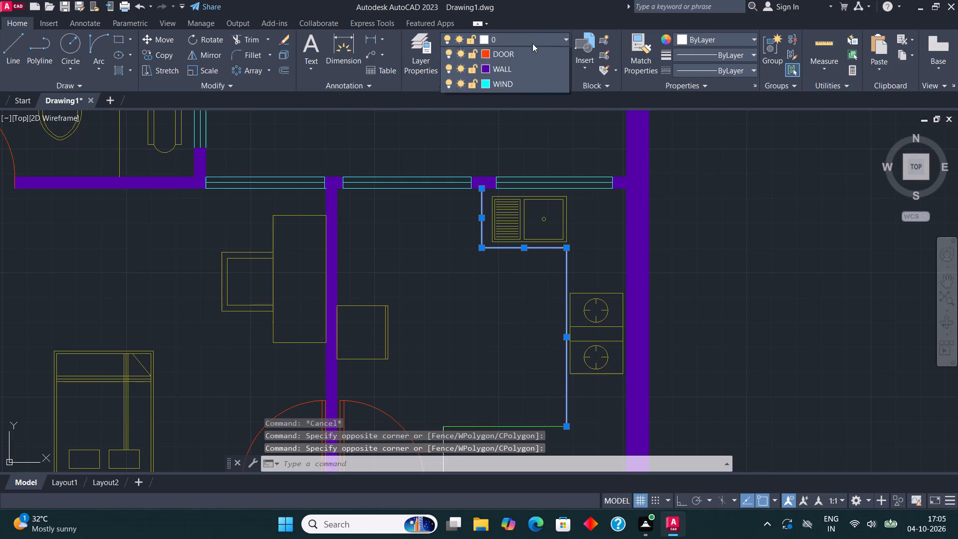
{"action": "left_click", "coordinate": [527, 80]}
{"action": "scroll", "coordinate": [556, 152], "scroll_direction": "down", "scroll_amount": 2}
{"action": "key", "text": "Escape"}
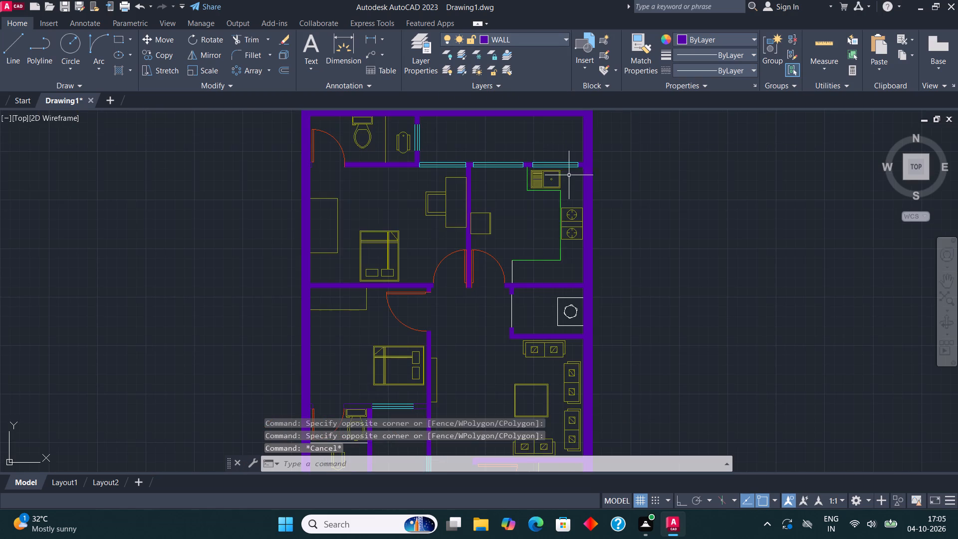
Move the short vertical counter line beside the kitchen door swing to the CAR layer.
{"action": "middle_click", "coordinate": [574, 224]}
{"action": "scroll", "coordinate": [511, 272], "scroll_direction": "up", "scroll_amount": 2}
{"action": "left_click", "coordinate": [513, 272]}
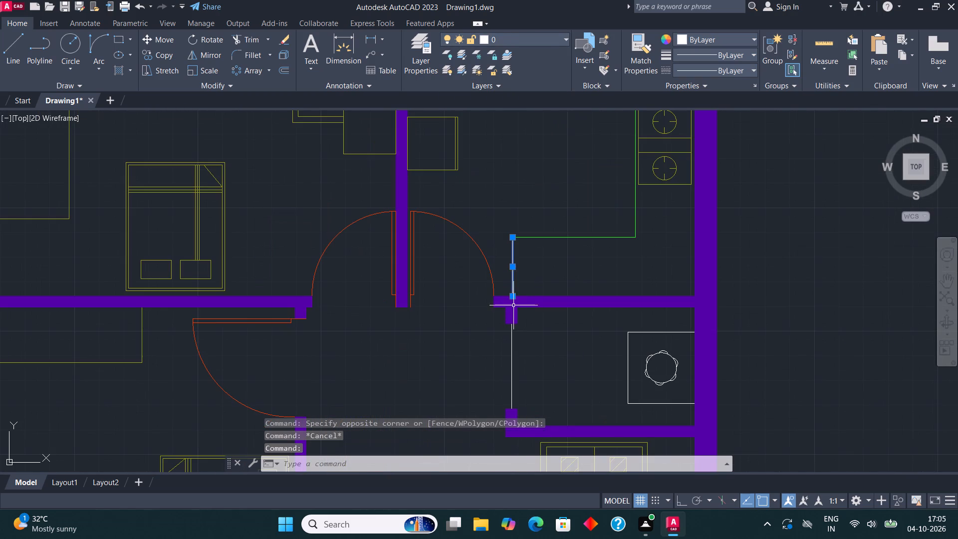
{"action": "left_click", "coordinate": [548, 36]}
{"action": "left_click", "coordinate": [525, 80]}
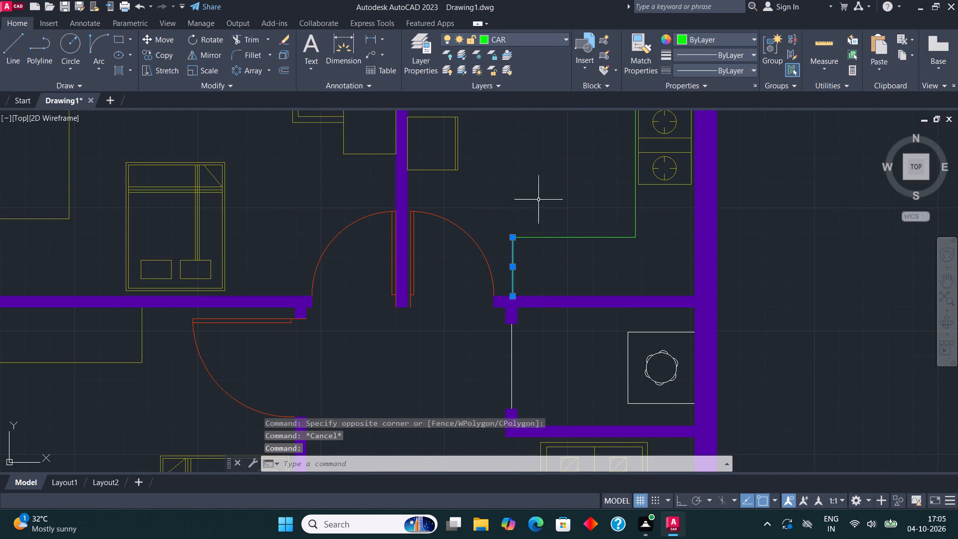
{"action": "scroll", "coordinate": [542, 216], "scroll_direction": "down", "scroll_amount": 1}
{"action": "key", "text": "Escape"}
Move the vertical line across the opening of the small room below the kitchen to the CAR layer.
{"action": "left_click", "coordinate": [527, 303]}
{"action": "left_click", "coordinate": [521, 302]}
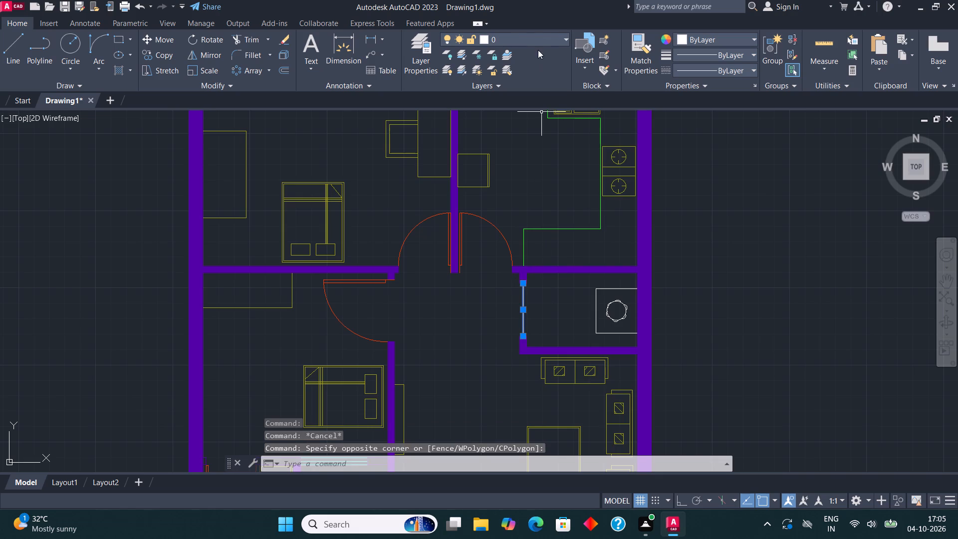
{"action": "left_click", "coordinate": [535, 40]}
{"action": "left_click", "coordinate": [515, 80]}
{"action": "scroll", "coordinate": [520, 199], "scroll_direction": "down", "scroll_amount": 4}
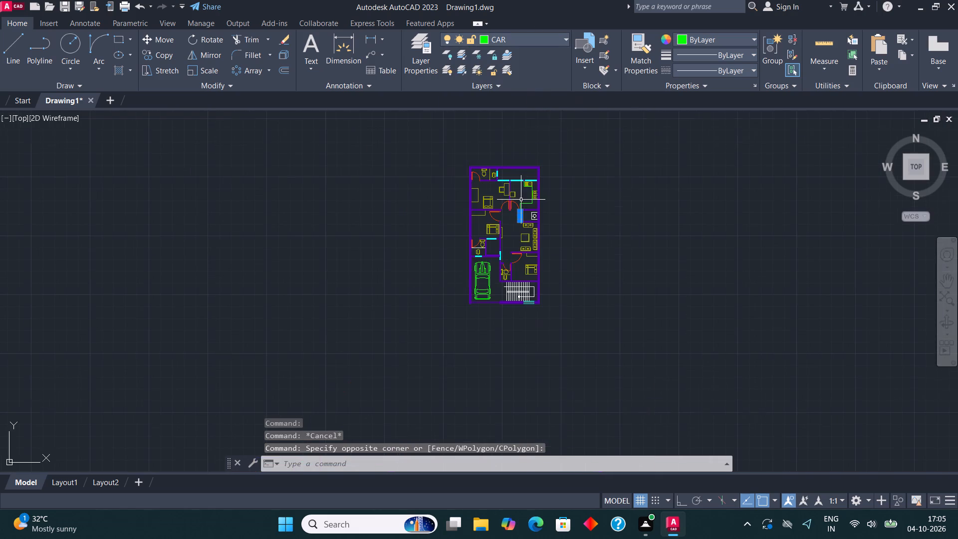
{"action": "key", "text": "Escape"}
Move the square fixture and its scalloped circle in the small room below the kitchen to the DOOR layer.
{"action": "scroll", "coordinate": [522, 200], "scroll_direction": "up", "scroll_amount": 3}
{"action": "scroll", "coordinate": [574, 278], "scroll_direction": "up", "scroll_amount": 4}
{"action": "left_click", "coordinate": [568, 288]}
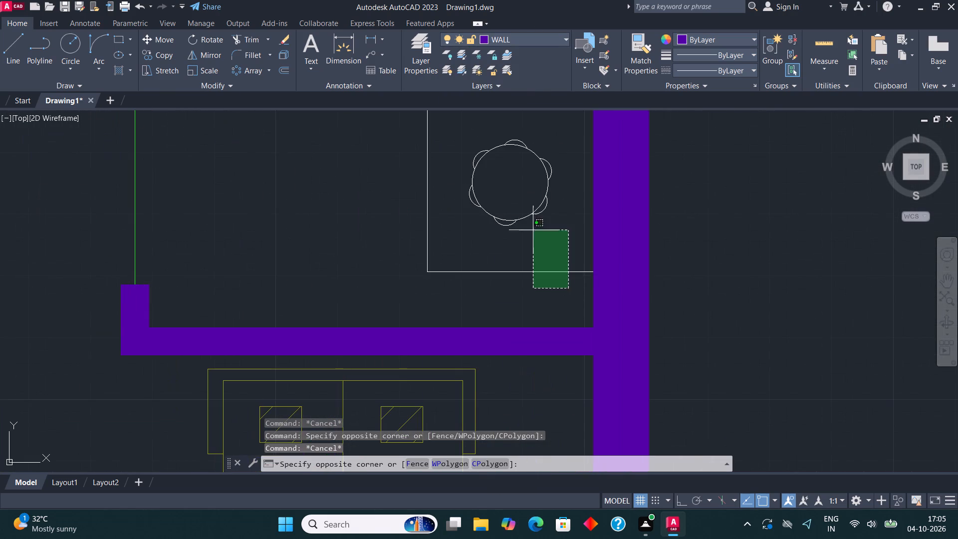
{"action": "left_click", "coordinate": [419, 137]}
{"action": "left_click", "coordinate": [556, 38]}
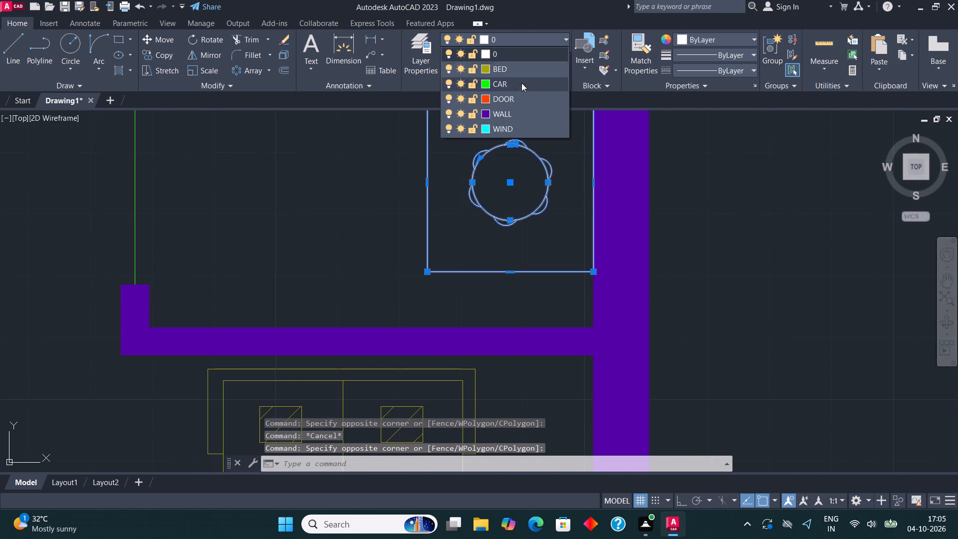
{"action": "left_click", "coordinate": [512, 97]}
{"action": "scroll", "coordinate": [546, 218], "scroll_direction": "down", "scroll_amount": 3}
{"action": "key", "text": "Escape"}
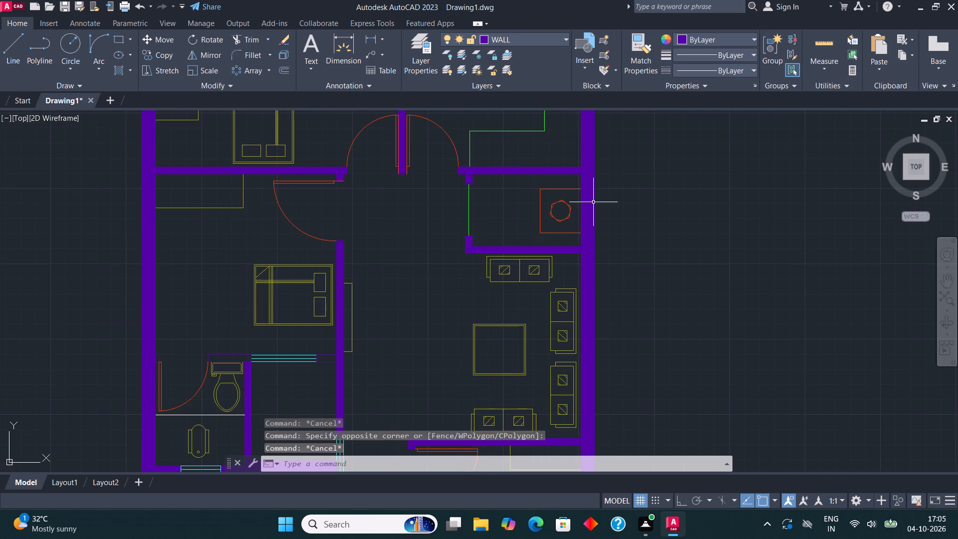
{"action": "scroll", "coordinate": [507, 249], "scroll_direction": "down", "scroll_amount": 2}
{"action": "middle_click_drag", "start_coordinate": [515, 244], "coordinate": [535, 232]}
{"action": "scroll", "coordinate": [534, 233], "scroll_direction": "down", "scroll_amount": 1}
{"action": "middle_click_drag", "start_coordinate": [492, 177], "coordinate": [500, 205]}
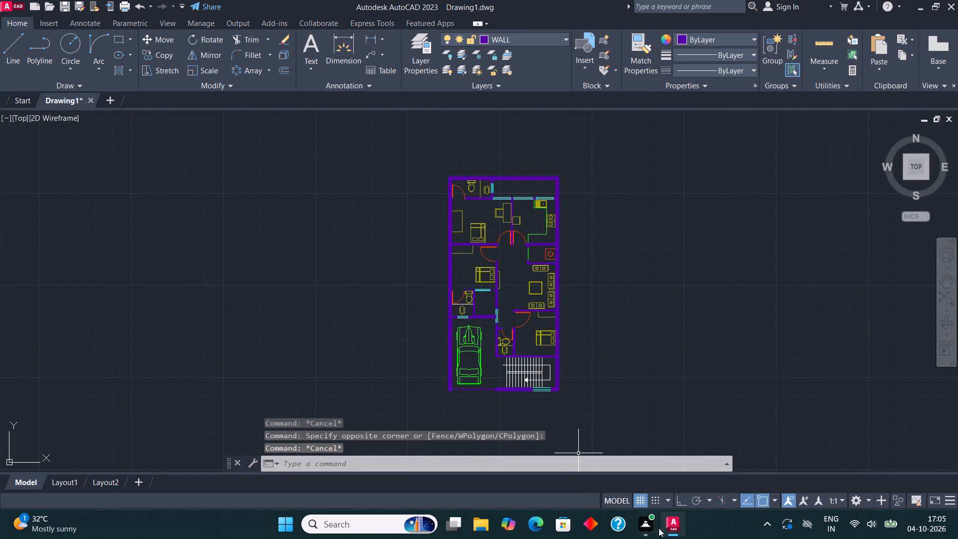
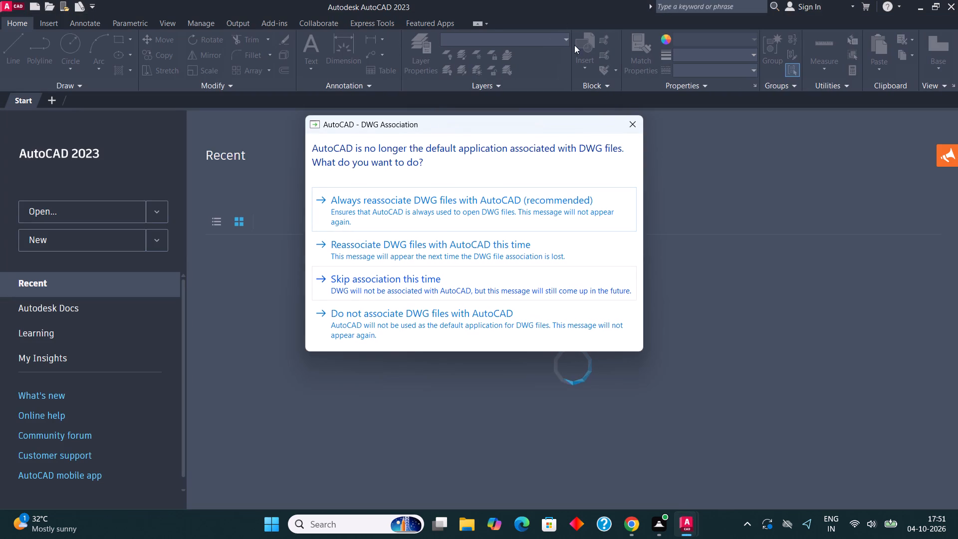
Dismiss the DWG association prompt and open the drawing 3BHK 33.dwg from the Downloads folder.
{"action": "left_click", "coordinate": [632, 123]}
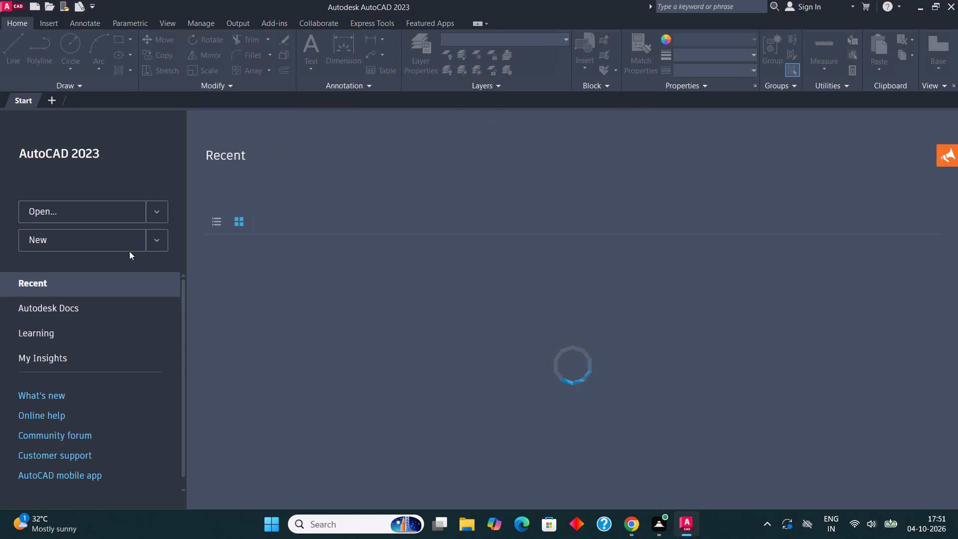
{"action": "left_click", "coordinate": [108, 216]}
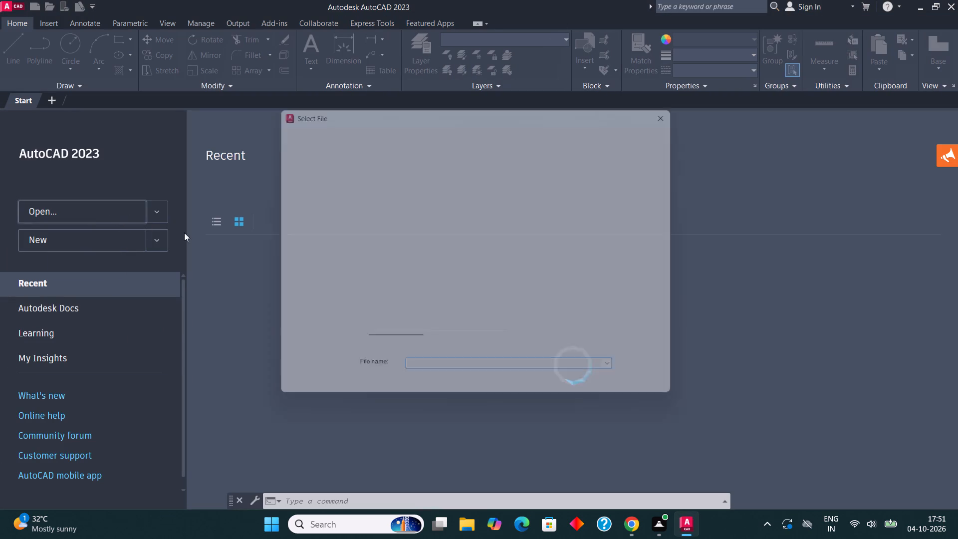
{"action": "left_click", "coordinate": [422, 168]}
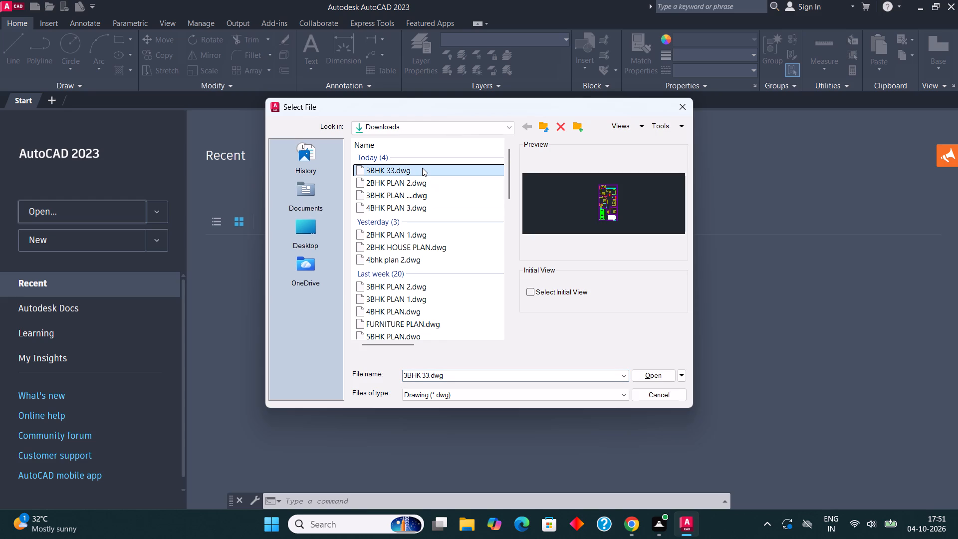
{"action": "left_click", "coordinate": [652, 378]}
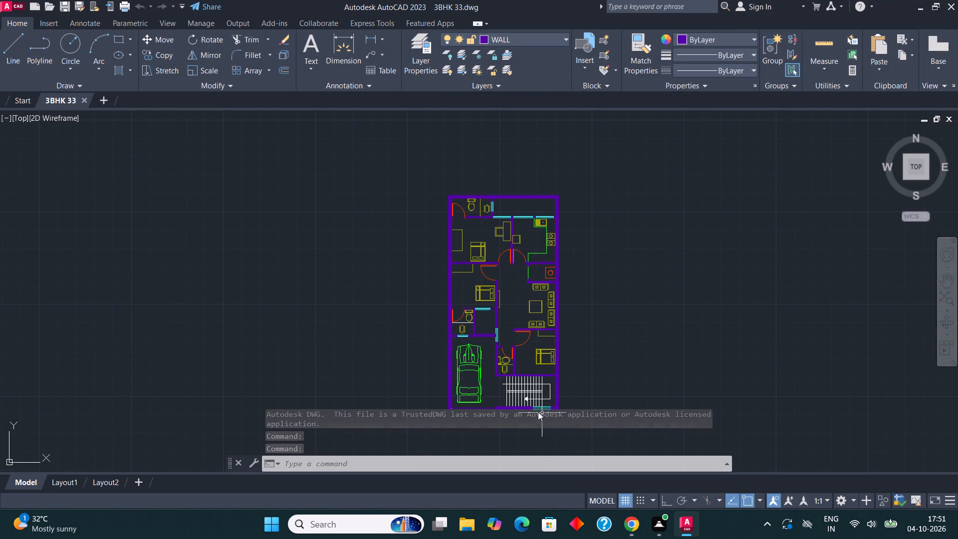
Add a two-line multiline text label reading TOILET and 9'*4' below the WC in the upper-left toilet of the plan.
{"action": "middle_click_drag", "start_coordinate": [506, 285], "coordinate": [501, 247]}
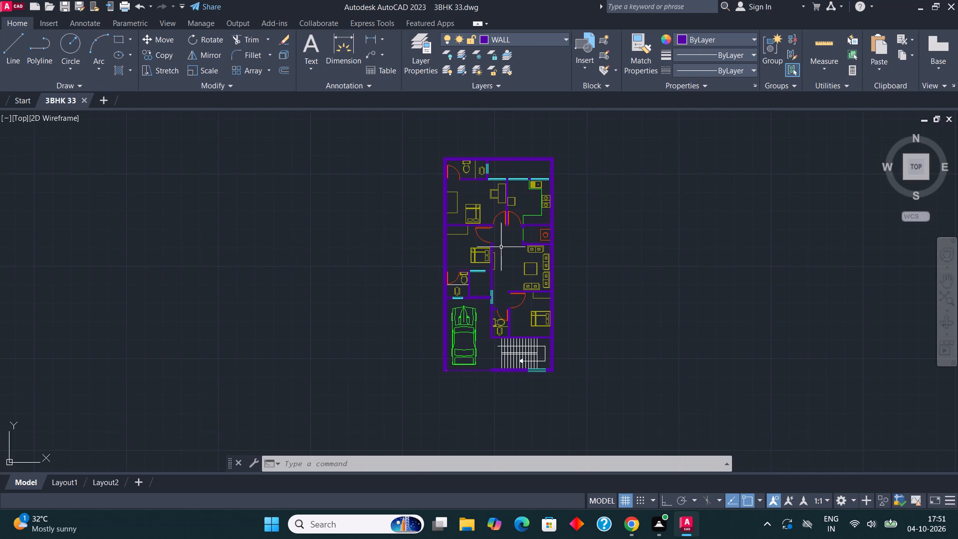
{"action": "middle_click_drag", "start_coordinate": [517, 180], "coordinate": [516, 241]}
{"action": "scroll", "coordinate": [435, 216], "scroll_direction": "up", "scroll_amount": 2}
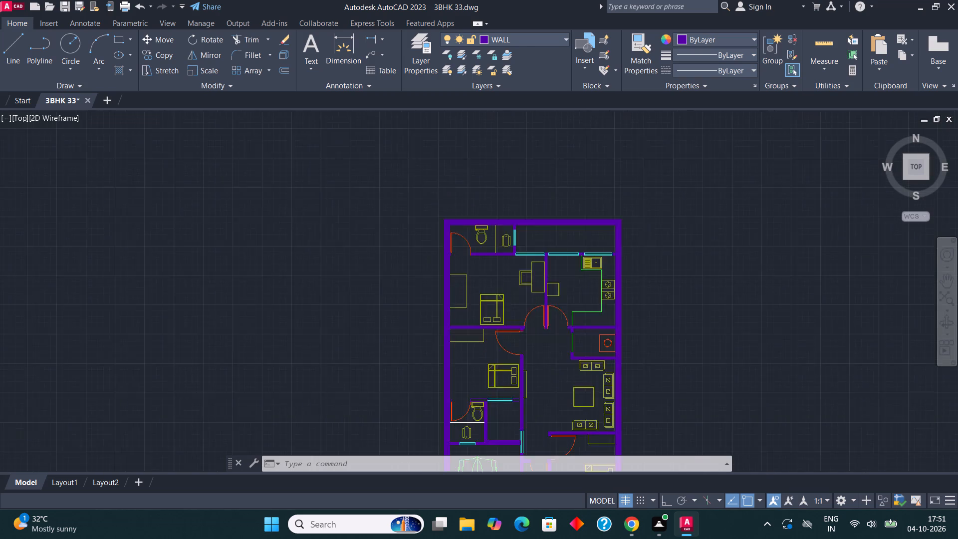
{"action": "middle_click_drag", "start_coordinate": [548, 252], "coordinate": [464, 260]}
{"action": "scroll", "coordinate": [419, 240], "scroll_direction": "up", "scroll_amount": 4}
{"action": "scroll", "coordinate": [411, 237], "scroll_direction": "down", "scroll_amount": 3}
{"action": "middle_click_drag", "start_coordinate": [397, 228], "coordinate": [368, 206]}
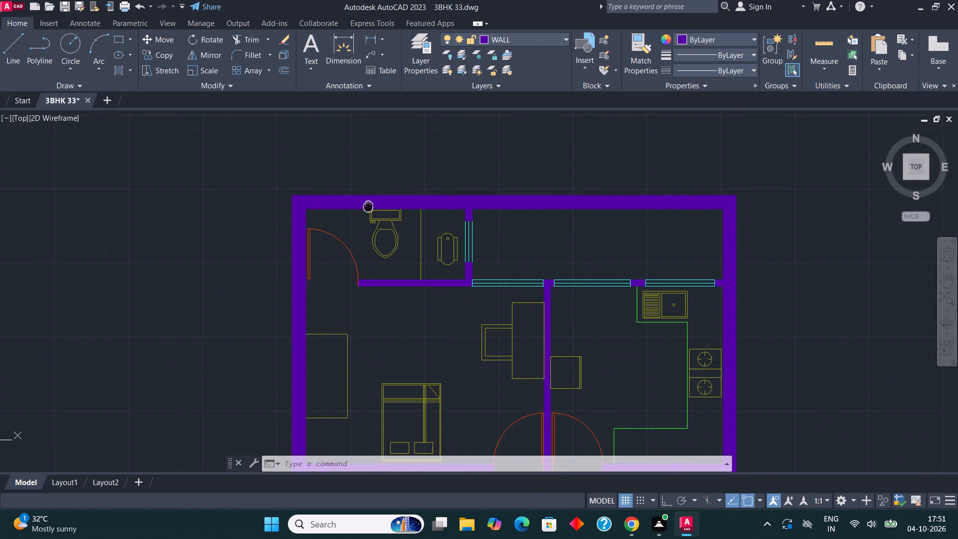
{"action": "middle_click_drag", "start_coordinate": [368, 206], "coordinate": [362, 211]}
{"action": "scroll", "coordinate": [356, 218], "scroll_direction": "up", "scroll_amount": 2}
{"action": "left_click", "coordinate": [314, 49]}
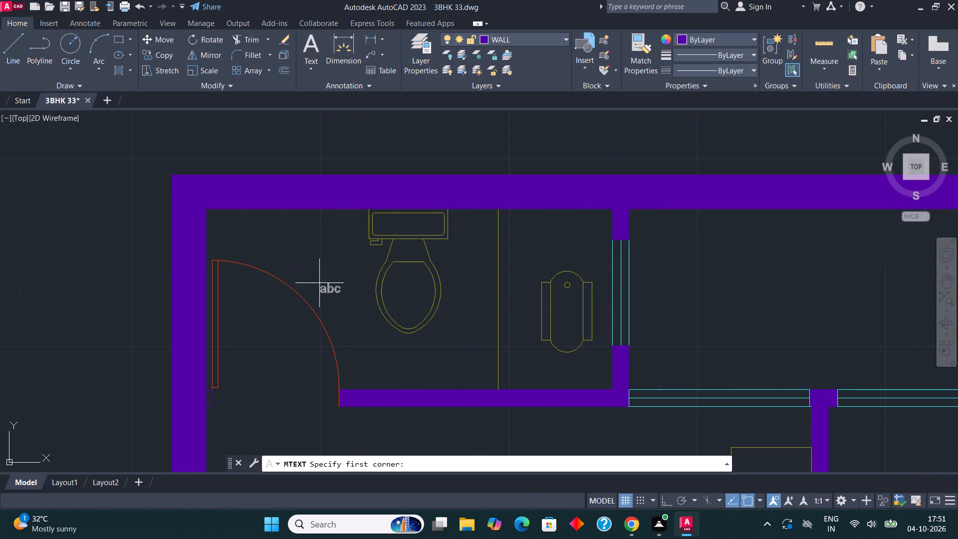
{"action": "left_click", "coordinate": [371, 371]}
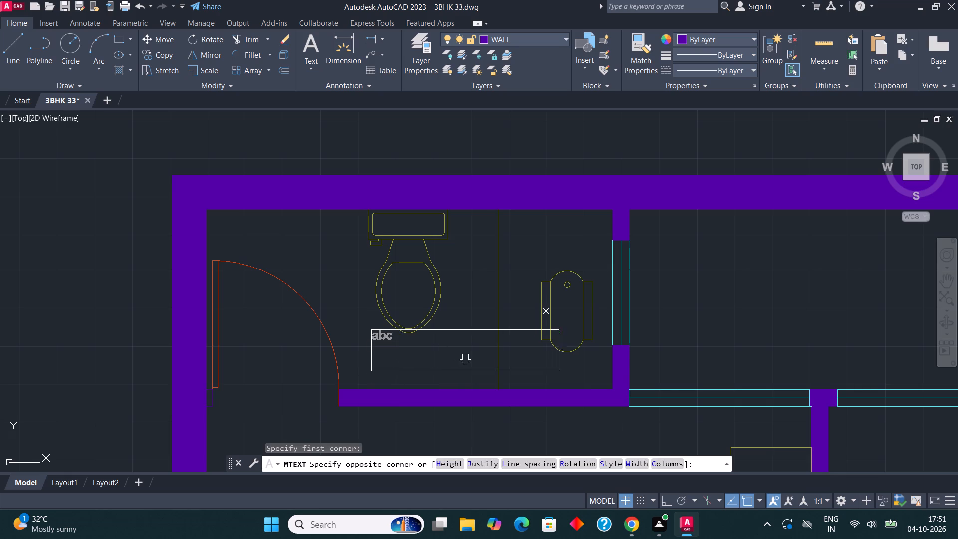
{"action": "left_click", "coordinate": [570, 329]}
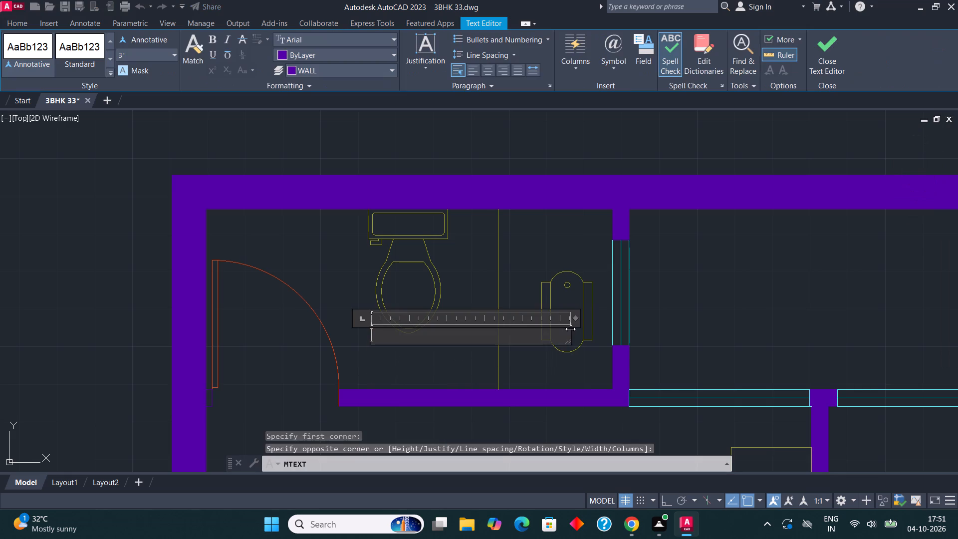
{"action": "type", "text": "TOILET"}
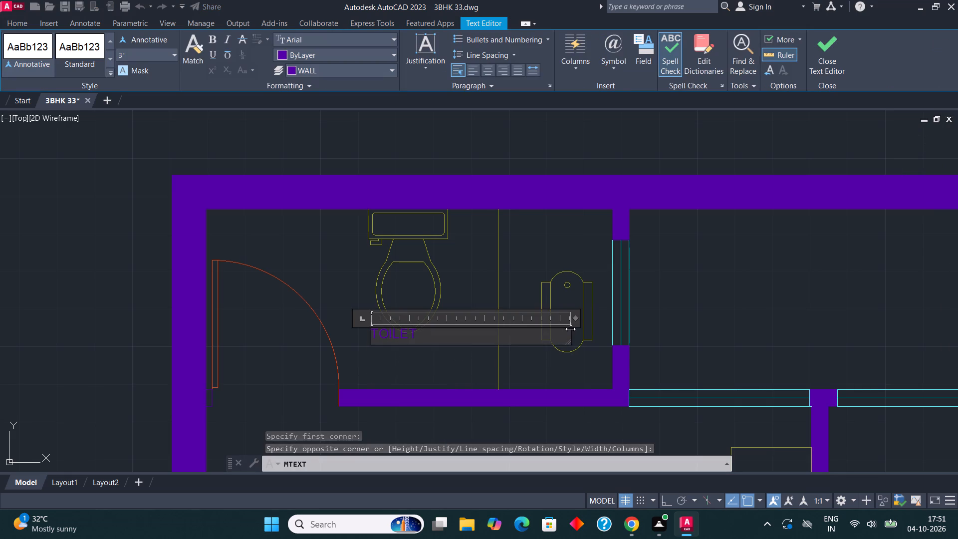
{"action": "key", "text": "Return"}
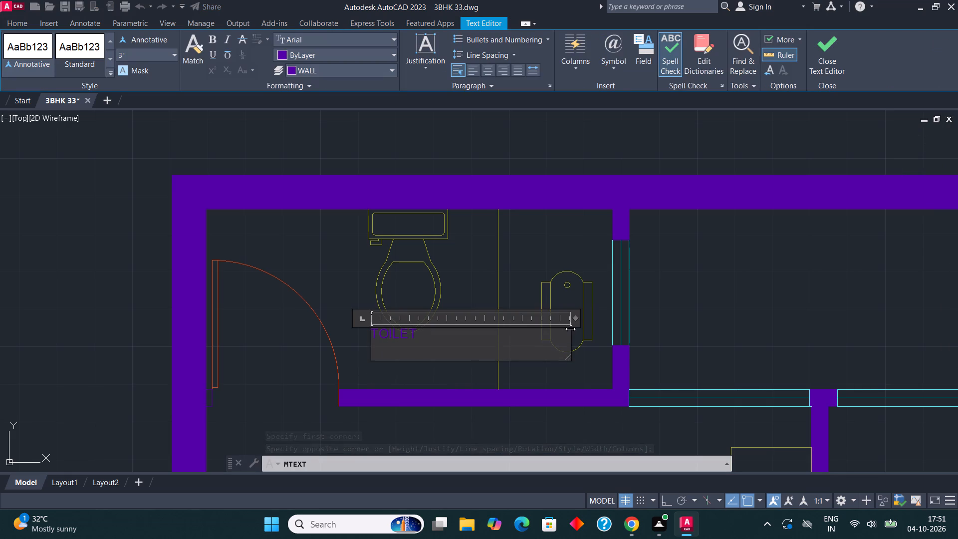
{"action": "type", "text": "9'"}
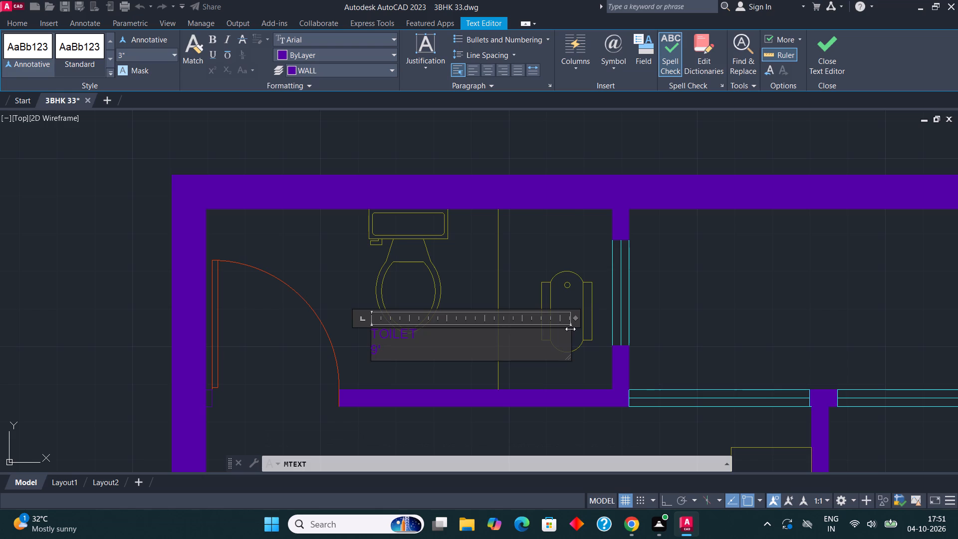
{"action": "type", "text": "*4'"}
{"action": "left_click", "coordinate": [832, 49]}
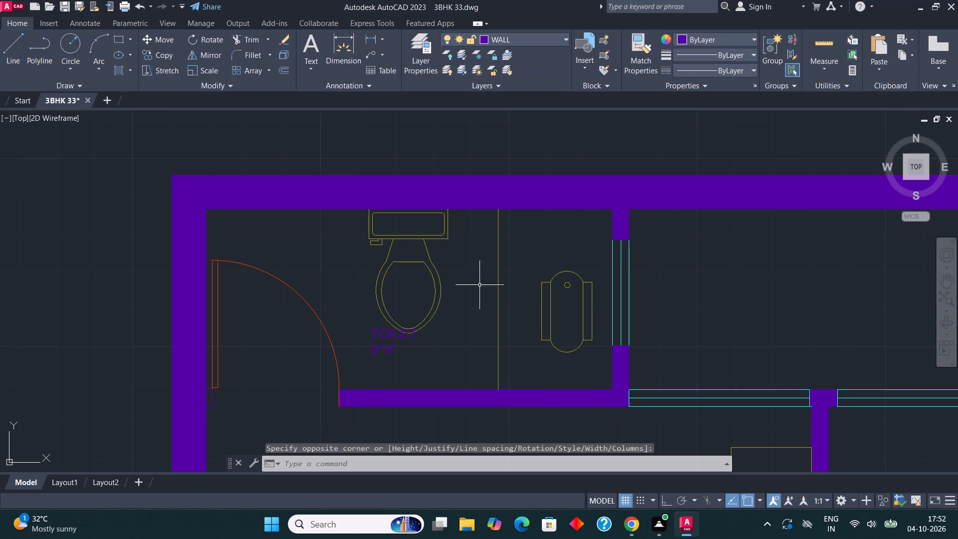
Put the new TOILET label on layer 0.
{"action": "left_click", "coordinate": [382, 334]}
{"action": "left_click", "coordinate": [539, 43]}
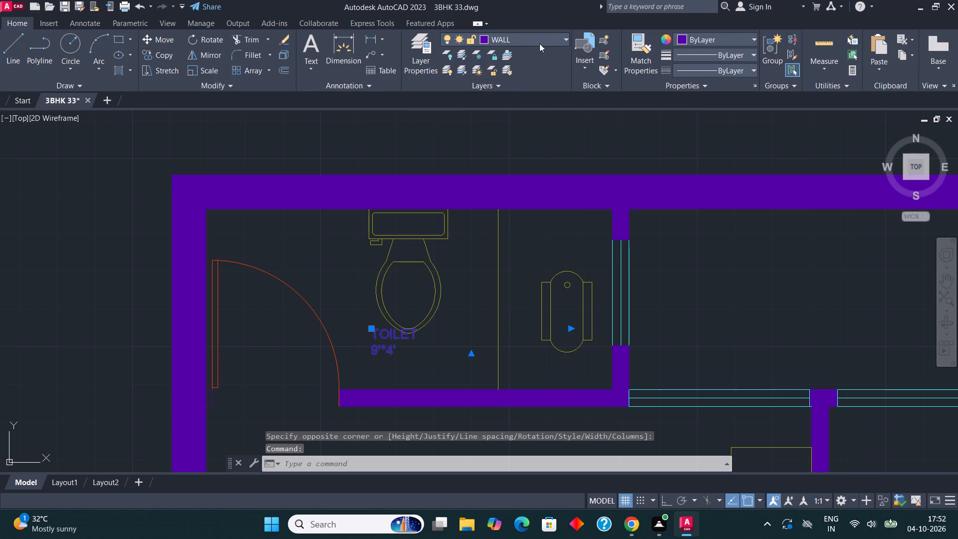
{"action": "left_click", "coordinate": [512, 60]}
Scale up the TOILET label freehand so it reads larger in the space below the WC.
{"action": "scroll", "coordinate": [392, 334], "scroll_direction": "down", "scroll_amount": 2}
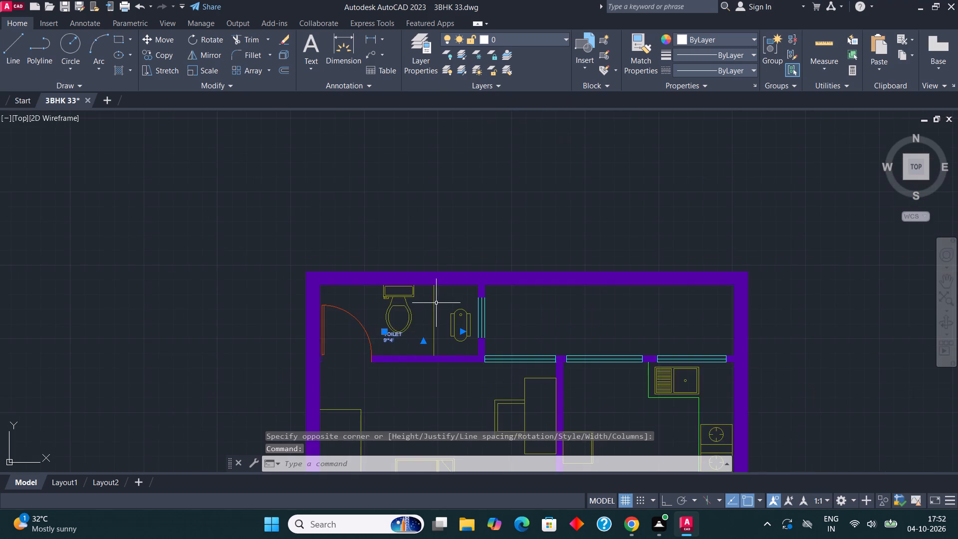
{"action": "scroll", "coordinate": [436, 302], "scroll_direction": "up", "scroll_amount": 3}
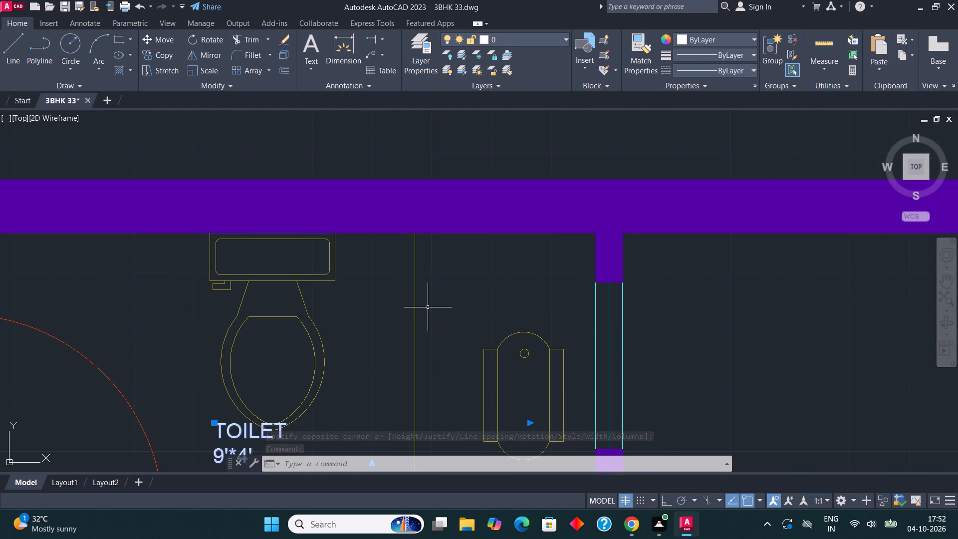
{"action": "scroll", "coordinate": [172, 385], "scroll_direction": "down", "scroll_amount": 1}
{"action": "middle_click_drag", "start_coordinate": [270, 260], "coordinate": [313, 187]}
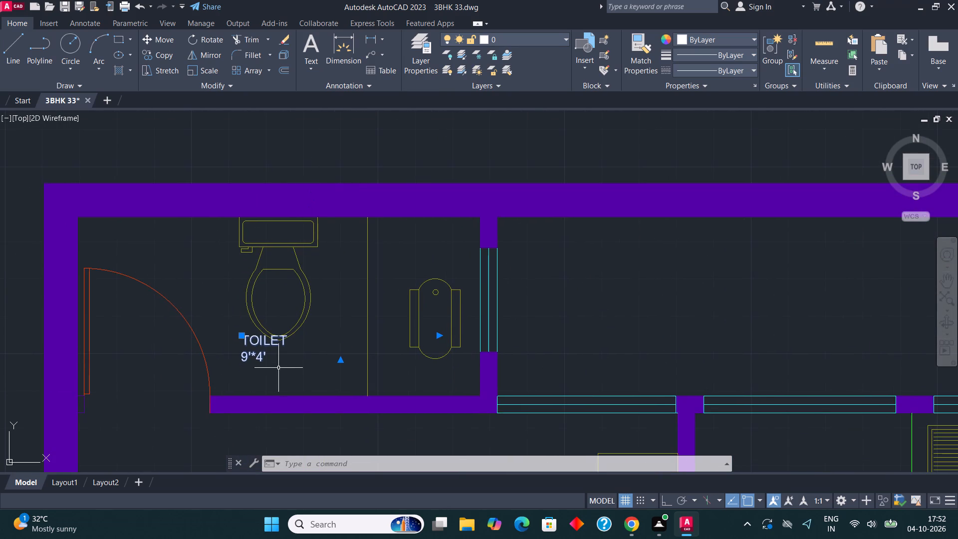
{"action": "middle_click_drag", "start_coordinate": [283, 367], "coordinate": [292, 308]}
{"action": "left_click", "coordinate": [190, 68]}
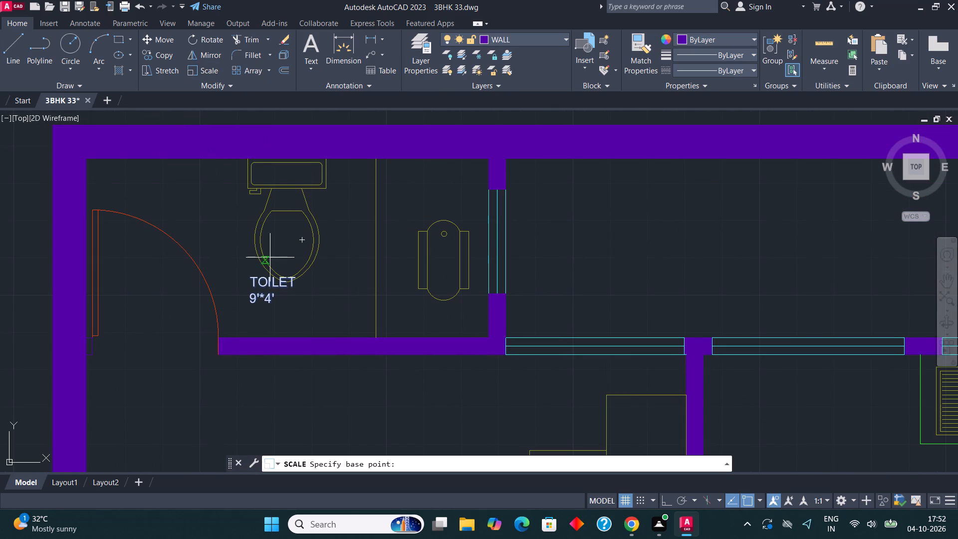
{"action": "left_click", "coordinate": [268, 288]}
{"action": "left_click", "coordinate": [383, 348]}
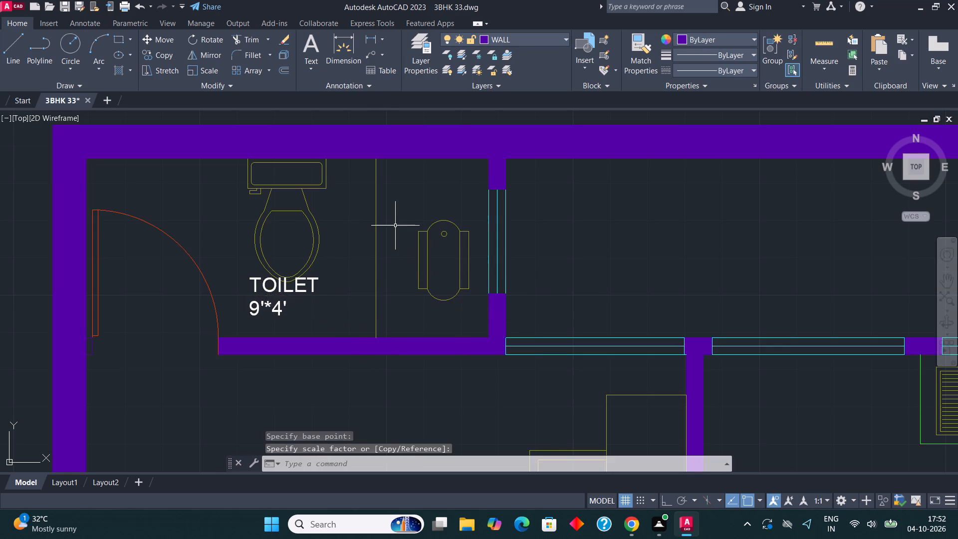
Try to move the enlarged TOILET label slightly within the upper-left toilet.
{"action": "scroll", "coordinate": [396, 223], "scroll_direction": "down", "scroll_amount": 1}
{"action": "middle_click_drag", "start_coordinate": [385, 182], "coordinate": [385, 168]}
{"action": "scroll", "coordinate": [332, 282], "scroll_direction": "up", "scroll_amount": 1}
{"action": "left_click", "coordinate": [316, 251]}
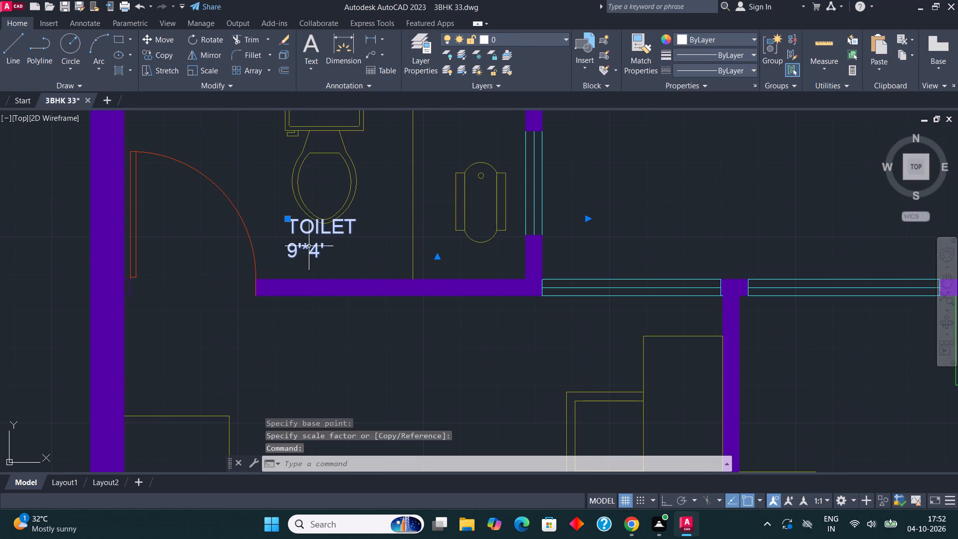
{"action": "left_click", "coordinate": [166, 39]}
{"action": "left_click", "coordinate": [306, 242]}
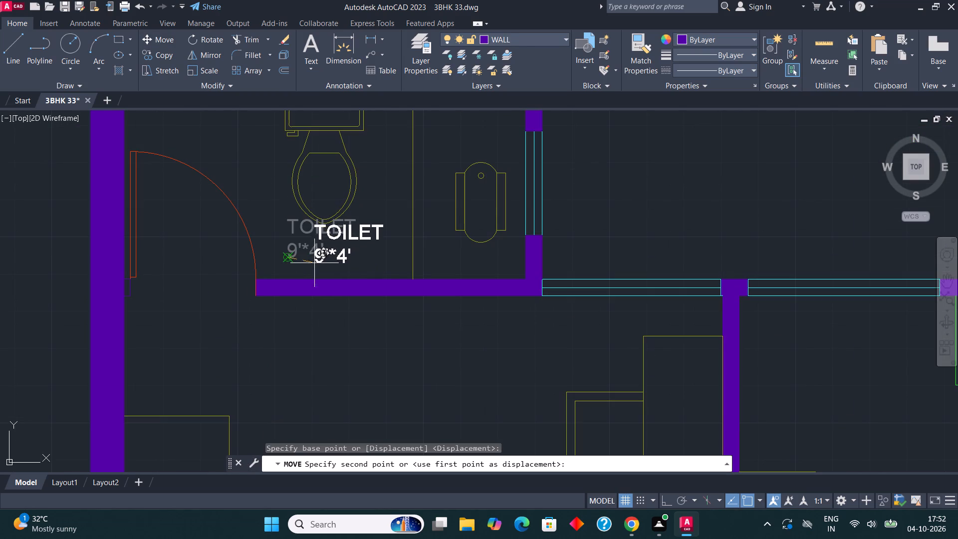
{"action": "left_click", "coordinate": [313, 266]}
Copy the TOILET label into the open strip above the kitchen and the two bedrooms on the plan's left side.
{"action": "left_click", "coordinate": [305, 229]}
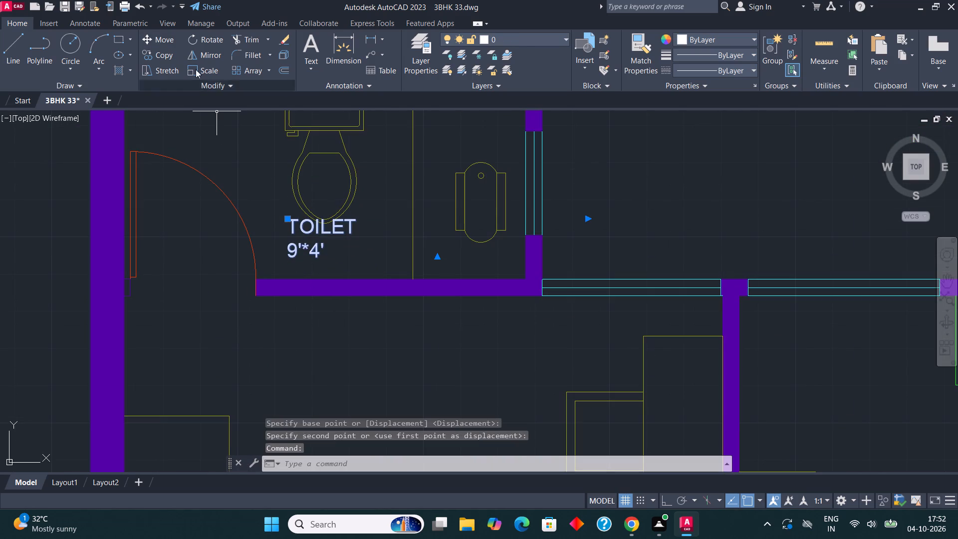
{"action": "left_click", "coordinate": [167, 50]}
{"action": "left_click_drag", "start_coordinate": [290, 243], "coordinate": [290, 250]}
{"action": "scroll", "coordinate": [246, 273], "scroll_direction": "down", "scroll_amount": 2}
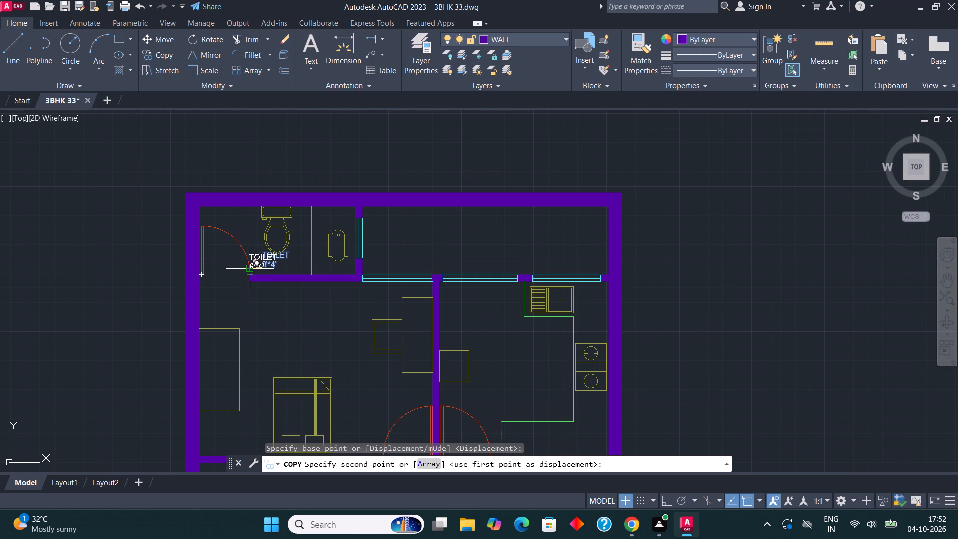
{"action": "left_click", "coordinate": [518, 244]}
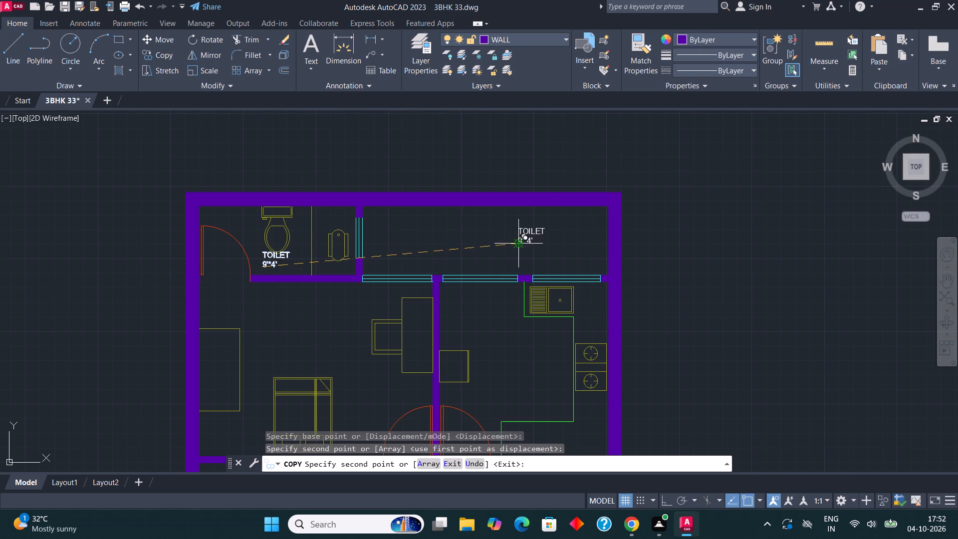
{"action": "scroll", "coordinate": [531, 178], "scroll_direction": "down", "scroll_amount": 2}
{"action": "scroll", "coordinate": [442, 245], "scroll_direction": "up", "scroll_amount": 3}
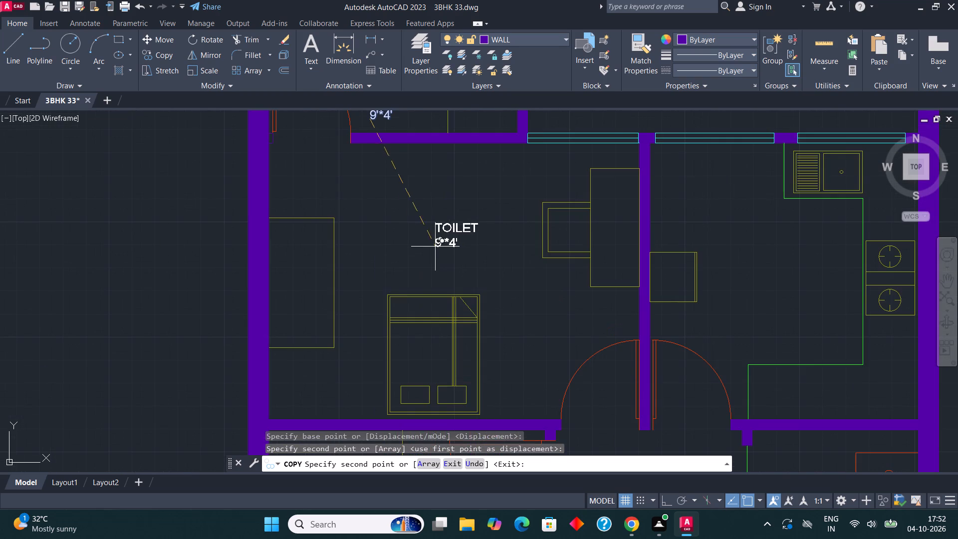
{"action": "left_click", "coordinate": [410, 250]}
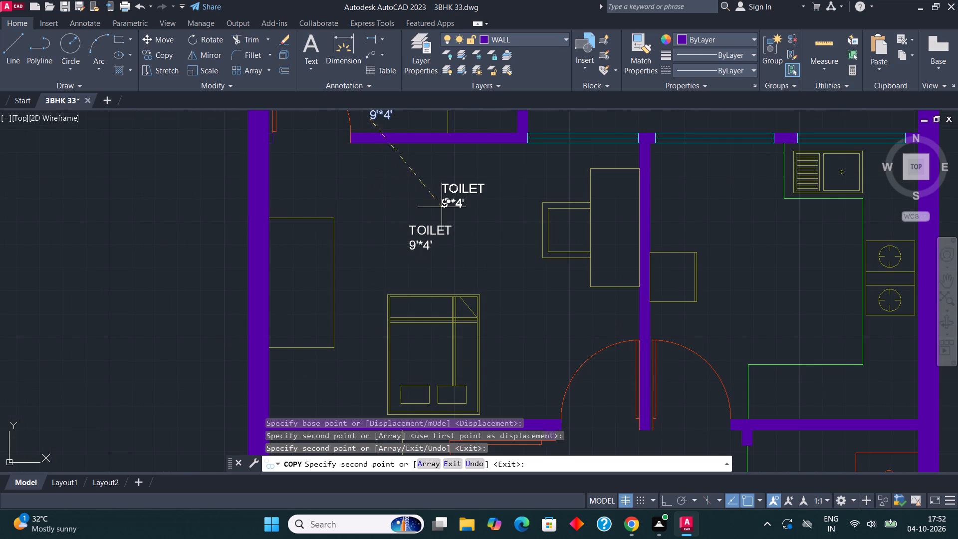
{"action": "scroll", "coordinate": [464, 198], "scroll_direction": "down", "scroll_amount": 2}
{"action": "scroll", "coordinate": [439, 378], "scroll_direction": "up", "scroll_amount": 1}
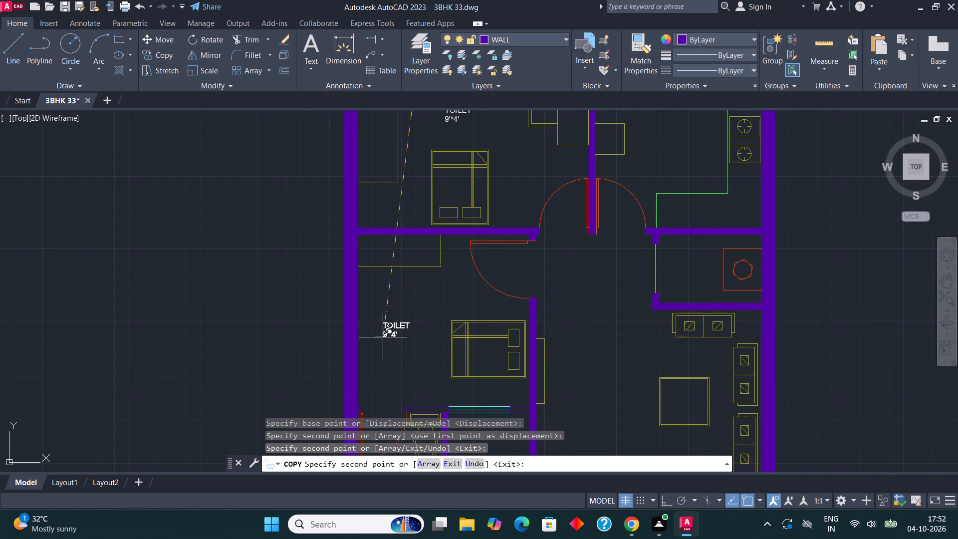
{"action": "left_click", "coordinate": [390, 333]}
Copy the TOILET label into the small open space by the lower-left toilet, beside the car, beside the stairs and into the lower-right bedroom.
{"action": "scroll", "coordinate": [466, 244], "scroll_direction": "down", "scroll_amount": 1}
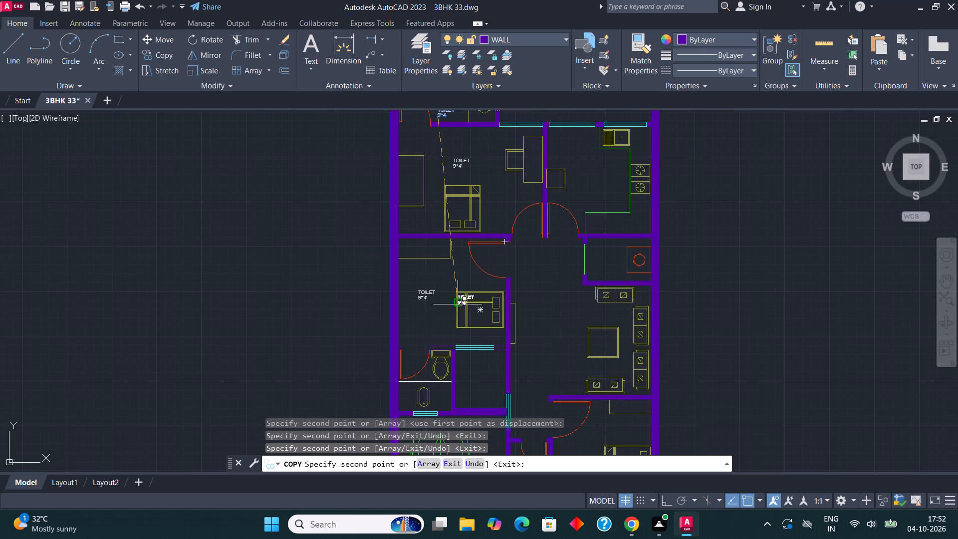
{"action": "scroll", "coordinate": [475, 237], "scroll_direction": "down", "scroll_amount": 2}
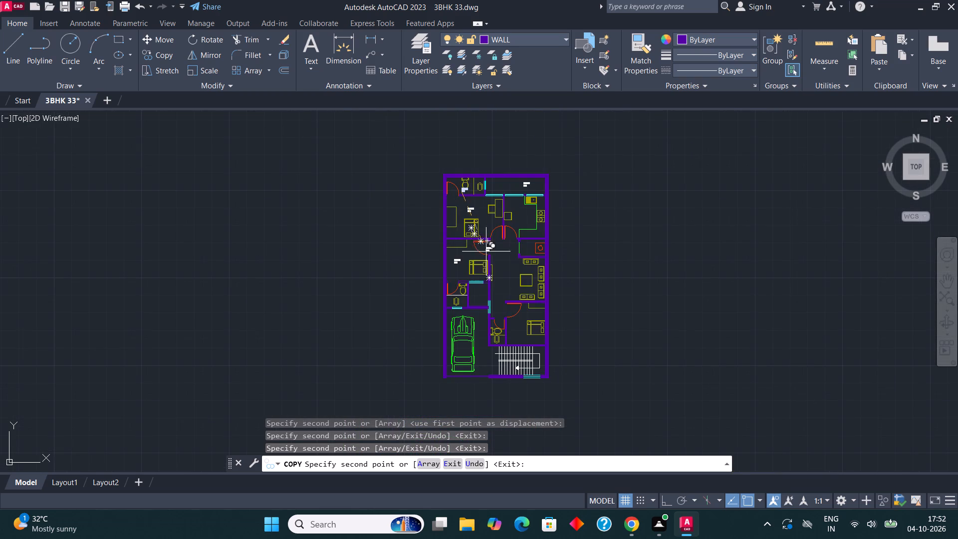
{"action": "scroll", "coordinate": [471, 307], "scroll_direction": "up", "scroll_amount": 3}
{"action": "left_click", "coordinate": [478, 265]}
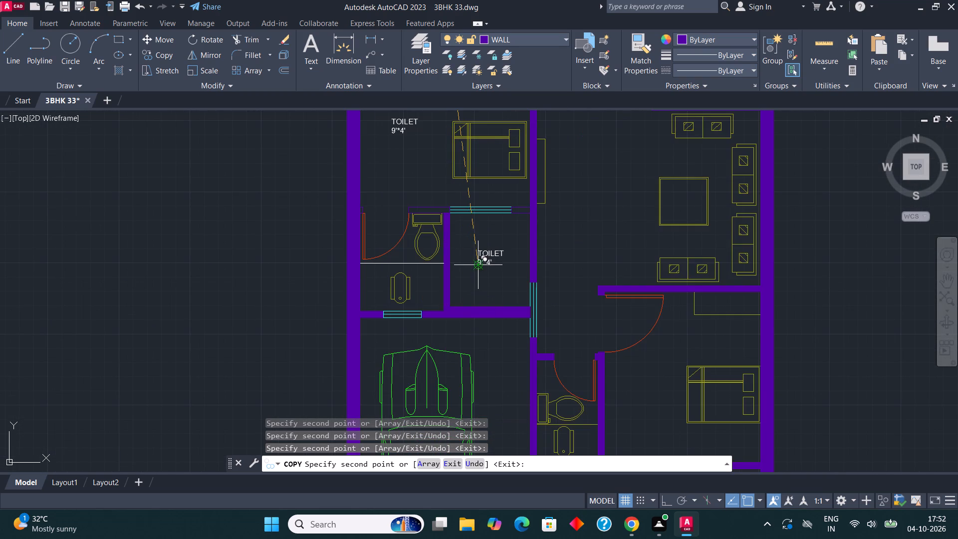
{"action": "scroll", "coordinate": [514, 156], "scroll_direction": "down", "scroll_amount": 3}
{"action": "scroll", "coordinate": [500, 256], "scroll_direction": "up", "scroll_amount": 3}
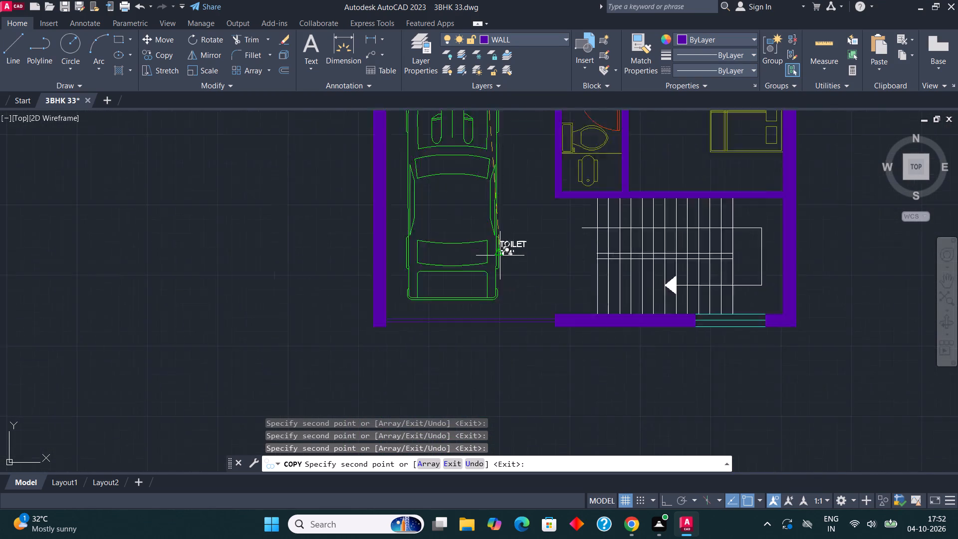
{"action": "scroll", "coordinate": [500, 256], "scroll_direction": "up", "scroll_amount": 1}
{"action": "left_click", "coordinate": [514, 166]}
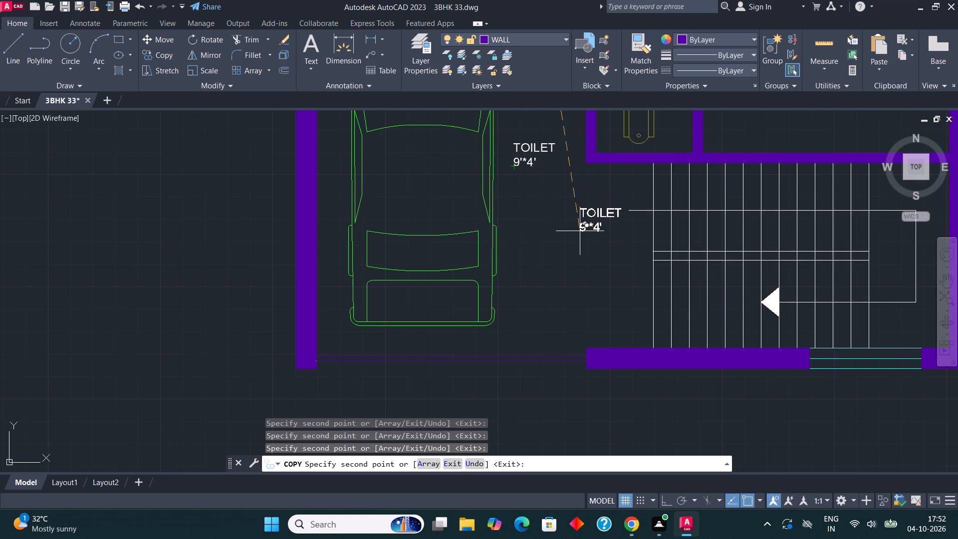
{"action": "left_click", "coordinate": [583, 230]}
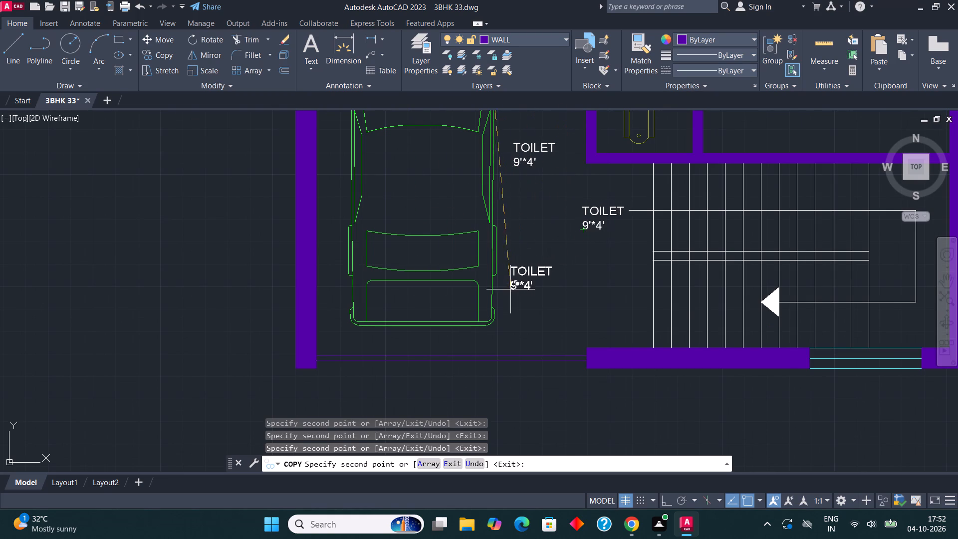
{"action": "scroll", "coordinate": [457, 299], "scroll_direction": "down", "scroll_amount": 3}
{"action": "scroll", "coordinate": [548, 258], "scroll_direction": "up", "scroll_amount": 3}
{"action": "left_click", "coordinate": [479, 209]}
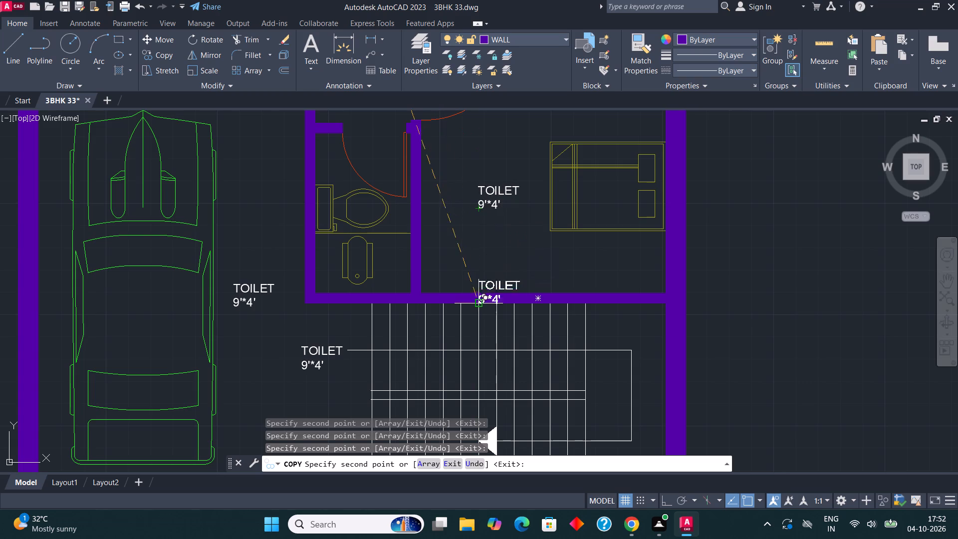
Copy the TOILET label onto the living room's centre table, into the small room below the kitchen, and into the kitchen.
{"action": "scroll", "coordinate": [481, 331], "scroll_direction": "down", "scroll_amount": 3}
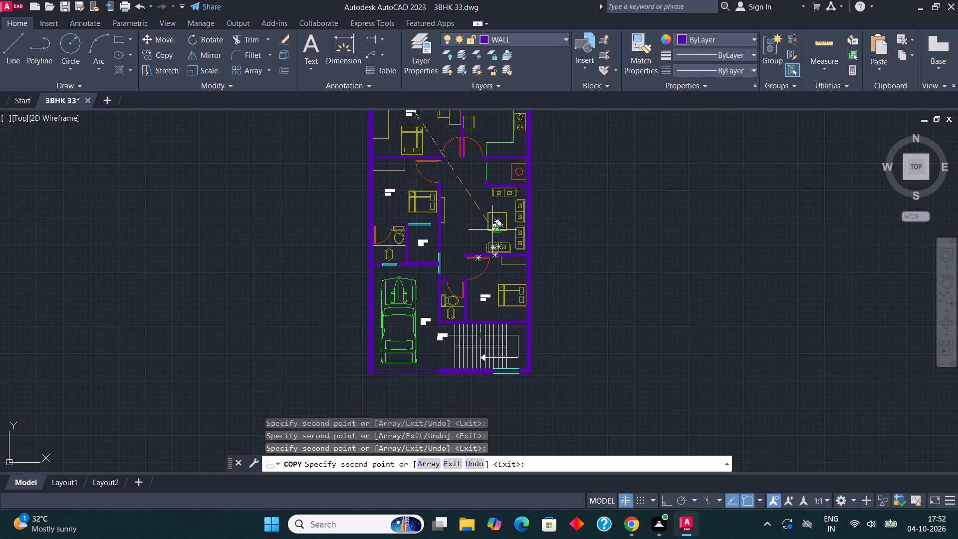
{"action": "scroll", "coordinate": [494, 224], "scroll_direction": "up", "scroll_amount": 4}
{"action": "left_click", "coordinate": [472, 222]}
{"action": "scroll", "coordinate": [488, 308], "scroll_direction": "down", "scroll_amount": 2}
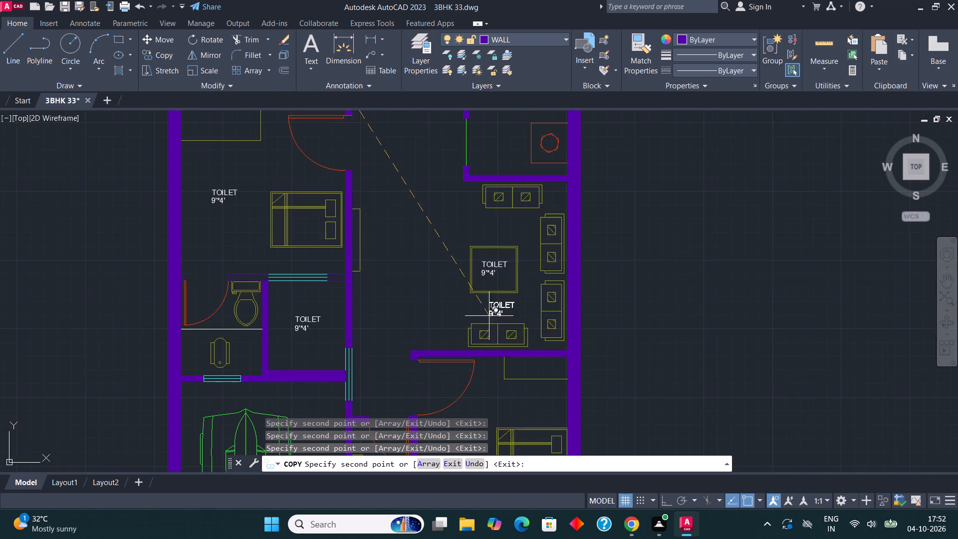
{"action": "scroll", "coordinate": [491, 320], "scroll_direction": "down", "scroll_amount": 3}
{"action": "scroll", "coordinate": [497, 271], "scroll_direction": "up", "scroll_amount": 4}
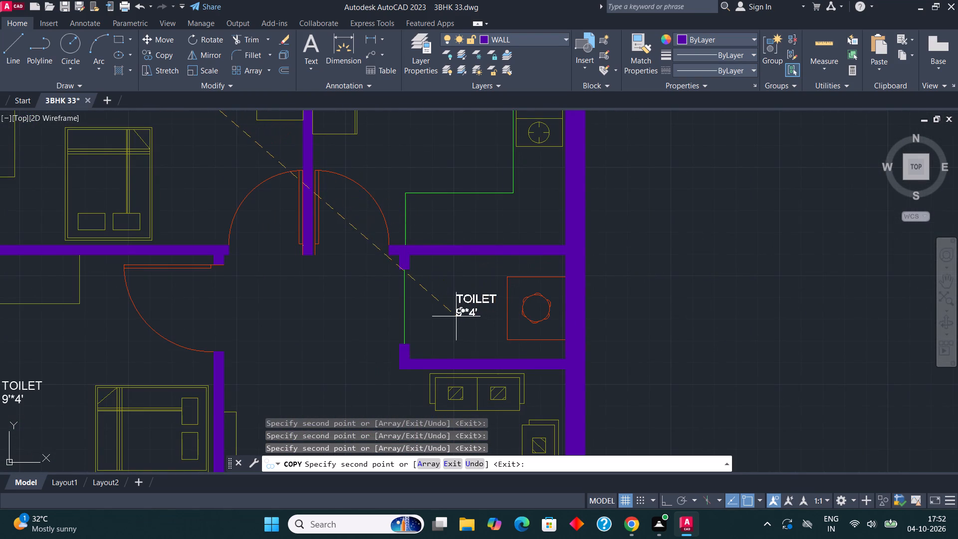
{"action": "left_click", "coordinate": [456, 315]}
{"action": "scroll", "coordinate": [464, 323], "scroll_direction": "down", "scroll_amount": 3}
{"action": "scroll", "coordinate": [464, 290], "scroll_direction": "up", "scroll_amount": 2}
{"action": "left_click", "coordinate": [451, 245]}
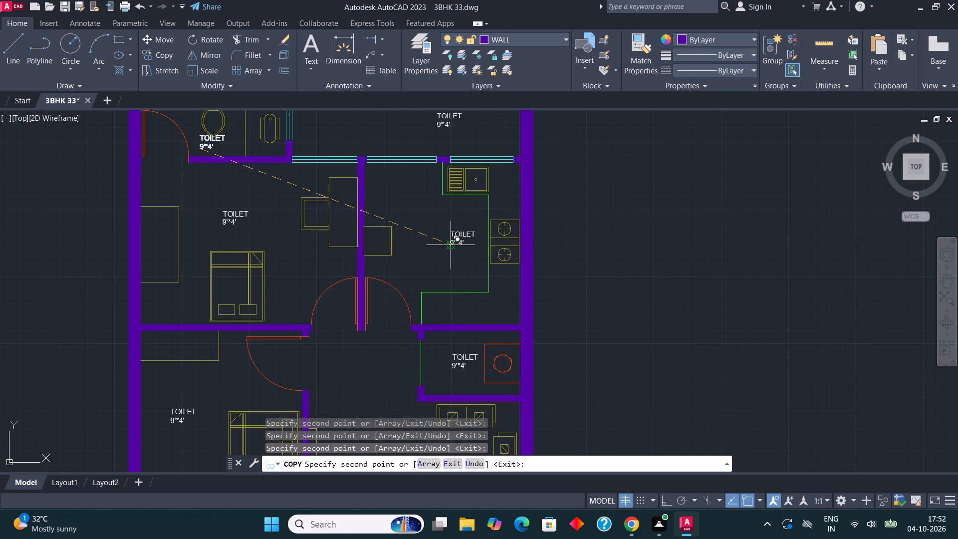
{"action": "scroll", "coordinate": [484, 238], "scroll_direction": "down", "scroll_amount": 1}
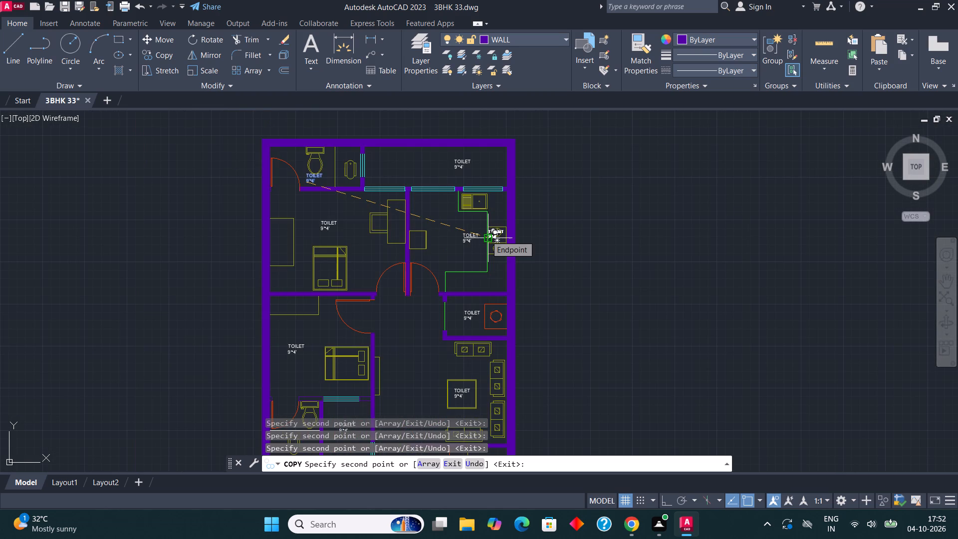
{"action": "scroll", "coordinate": [486, 236], "scroll_direction": "down", "scroll_amount": 1}
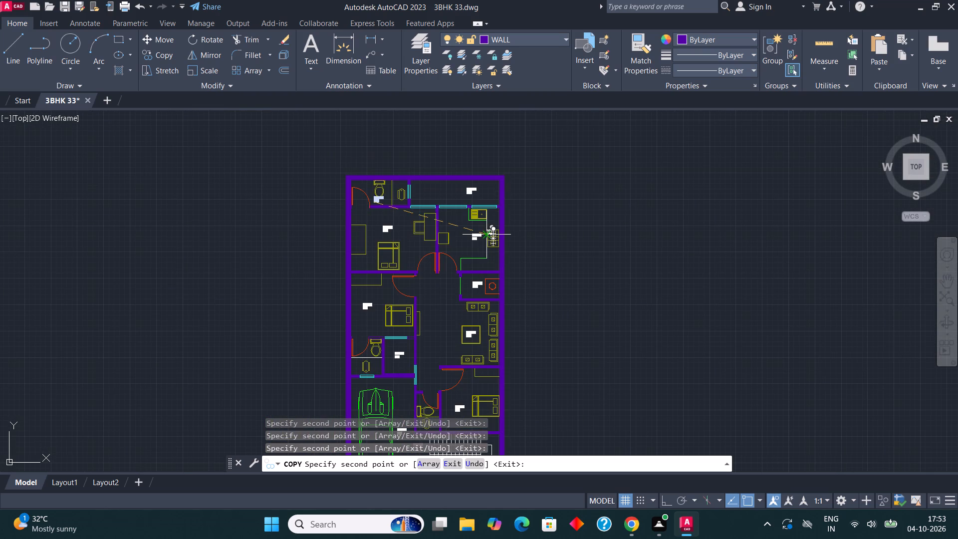
{"action": "middle_click_drag", "start_coordinate": [497, 229], "coordinate": [504, 215]}
{"action": "scroll", "coordinate": [475, 351], "scroll_direction": "up", "scroll_amount": 3}
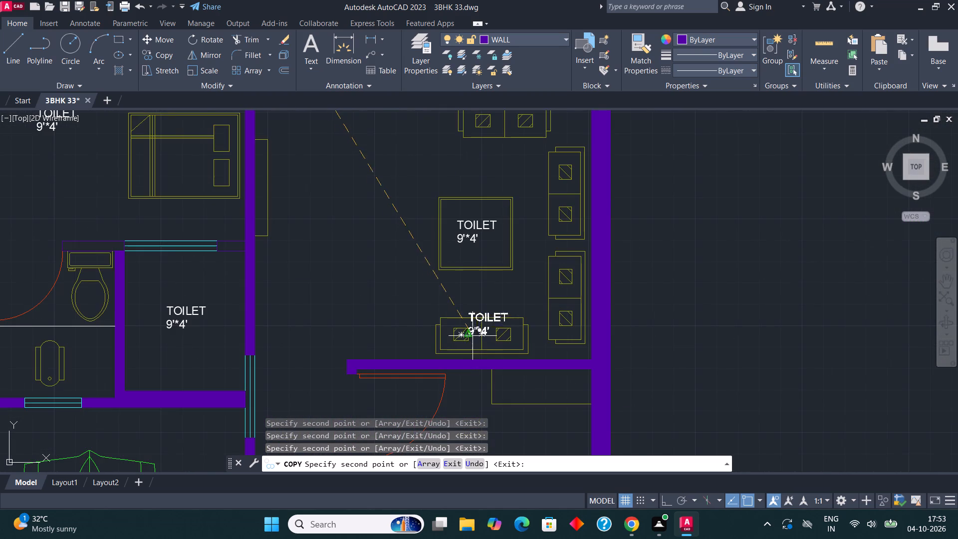
{"action": "key", "text": "Escape"}
Replace the label text in the strip above the kitchen with WASHING AREA and, on a second line, 13'11"*4'.
{"action": "scroll", "coordinate": [470, 291], "scroll_direction": "down", "scroll_amount": 3}
{"action": "middle_click_drag", "start_coordinate": [483, 294], "coordinate": [518, 316]}
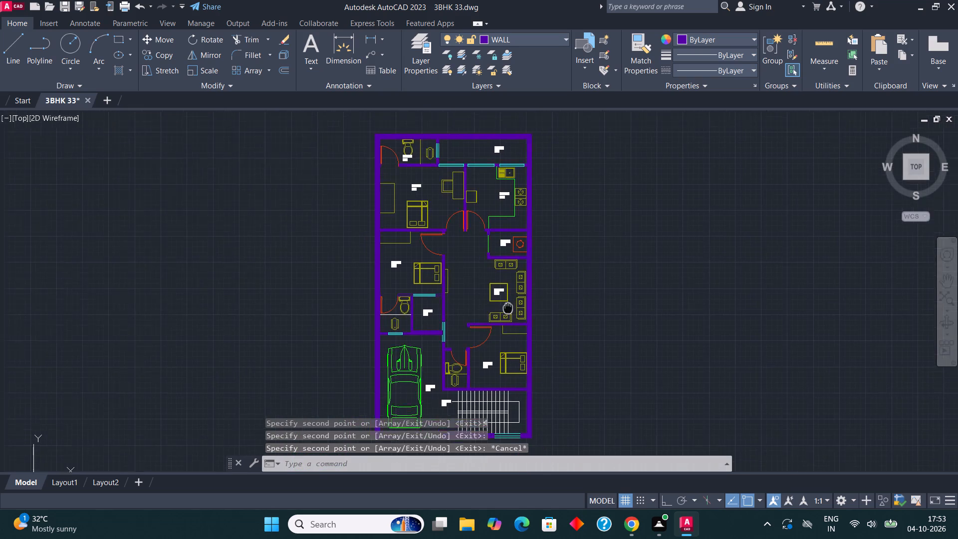
{"action": "middle_click_drag", "start_coordinate": [518, 316], "coordinate": [596, 374]}
{"action": "scroll", "coordinate": [490, 227], "scroll_direction": "up", "scroll_amount": 4}
{"action": "middle_click_drag", "start_coordinate": [602, 236], "coordinate": [546, 267]}
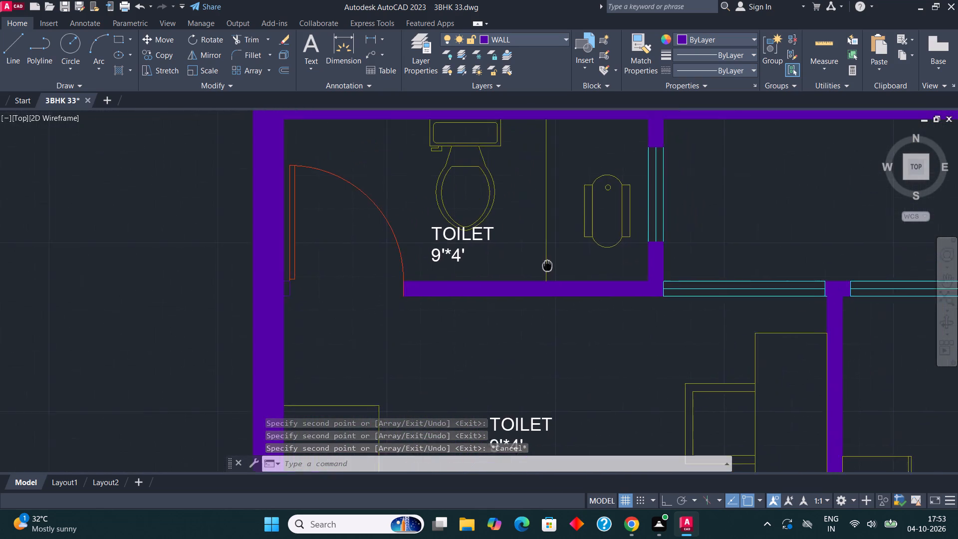
{"action": "middle_click_drag", "start_coordinate": [546, 267], "coordinate": [271, 306]}
{"action": "middle_click_drag", "start_coordinate": [587, 305], "coordinate": [477, 315]}
{"action": "left_click", "coordinate": [651, 231]}
{"action": "right_click", "coordinate": [651, 231]}
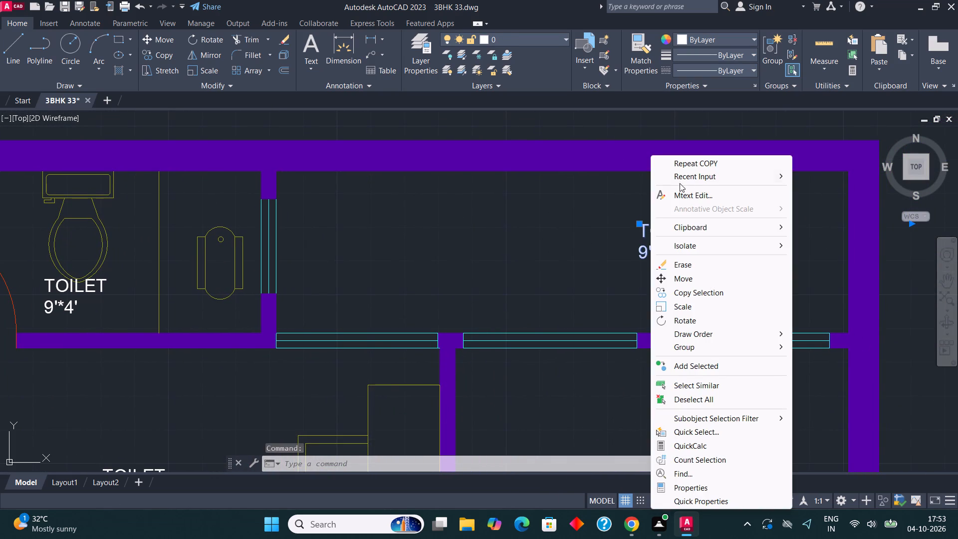
{"action": "left_click", "coordinate": [697, 193]}
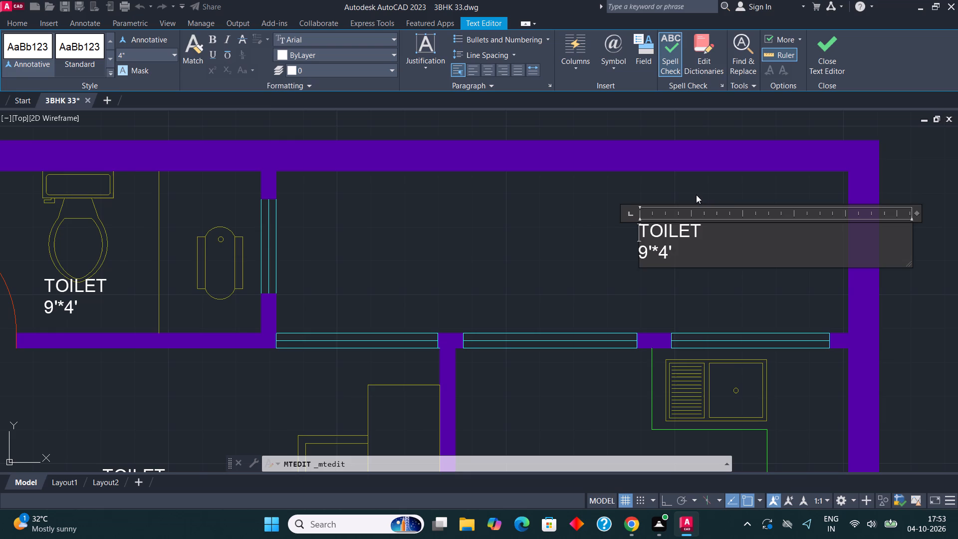
{"action": "left_click", "coordinate": [698, 262]}
{"action": "key", "text": "BackSpace"}
{"action": "key", "text": "BackSpace"}
{"action": "key", "text": "BackSpace"}
{"action": "key", "text": "BackSpace"}
{"action": "key", "text": "BackSpace"}
{"action": "key", "text": "BackSpace"}
{"action": "key", "text": "BackSpace"}
{"action": "key", "text": "BackSpace"}
{"action": "key", "text": "BackSpace"}
{"action": "key", "text": "BackSpace"}
{"action": "key", "text": "BackSpace"}
{"action": "key", "text": "BackSpace"}
{"action": "key", "text": "BackSpace"}
{"action": "key", "text": "BackSpace"}
{"action": "key", "text": "BackSpace"}
{"action": "key", "text": "BackSpace"}
{"action": "key", "text": "BackSpace"}
{"action": "key", "text": "BackSpace"}
{"action": "key", "text": "BackSpace"}
{"action": "key", "text": "BackSpace"}
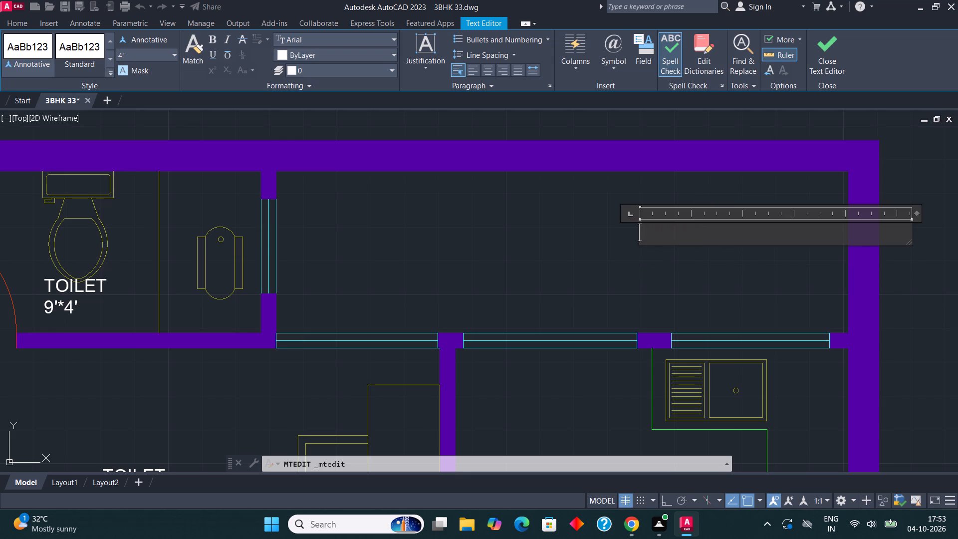
{"action": "type", "text": "WASHING AREA"}
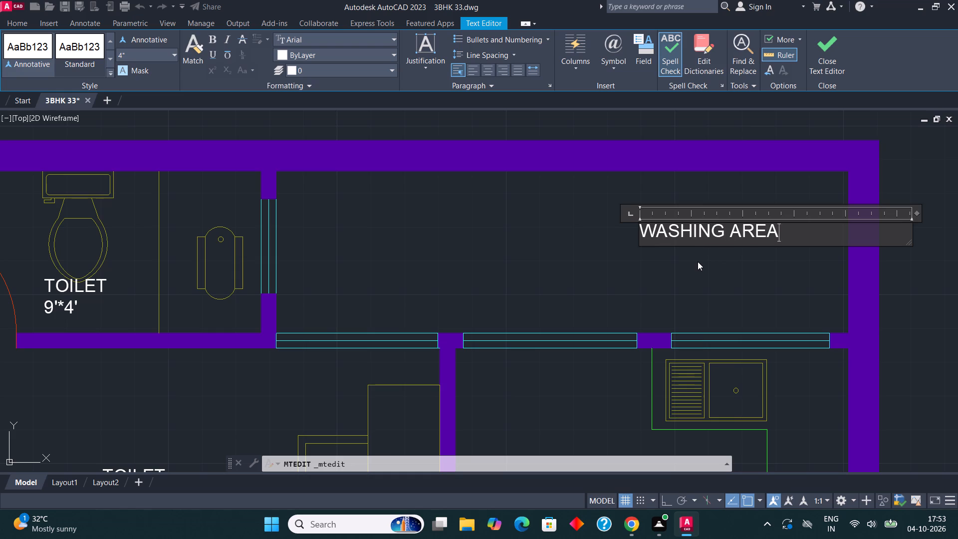
{"action": "key", "text": "Return"}
{"action": "type", "text": "13'"}
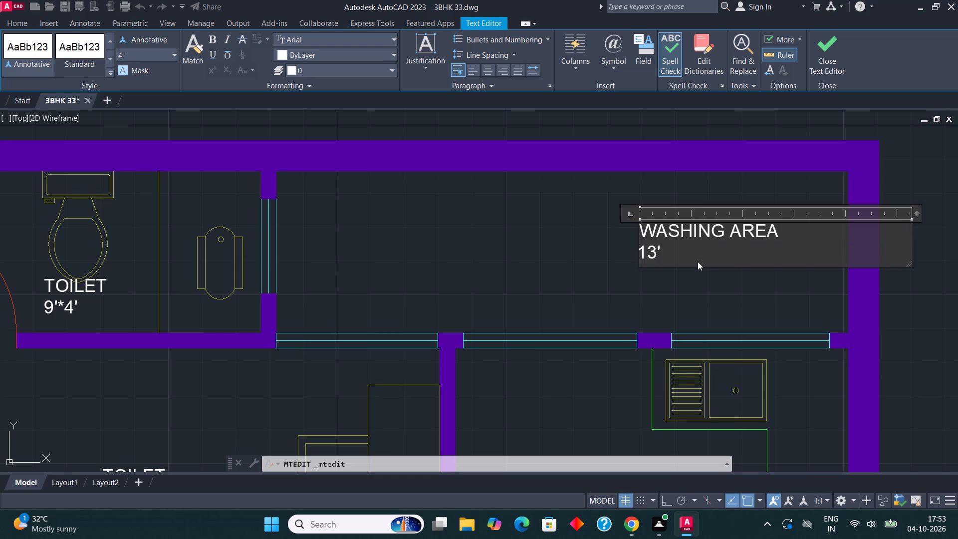
{"action": "type", "text": "11\""}
{"action": "key", "text": "asterisk"}
{"action": "type", "text": "4'"}
{"action": "left_click", "coordinate": [830, 54]}
Move the WASHING AREA label leftward to about the middle of its strip.
{"action": "scroll", "coordinate": [650, 211], "scroll_direction": "down", "scroll_amount": 1}
{"action": "middle_click_drag", "start_coordinate": [690, 176], "coordinate": [700, 169]}
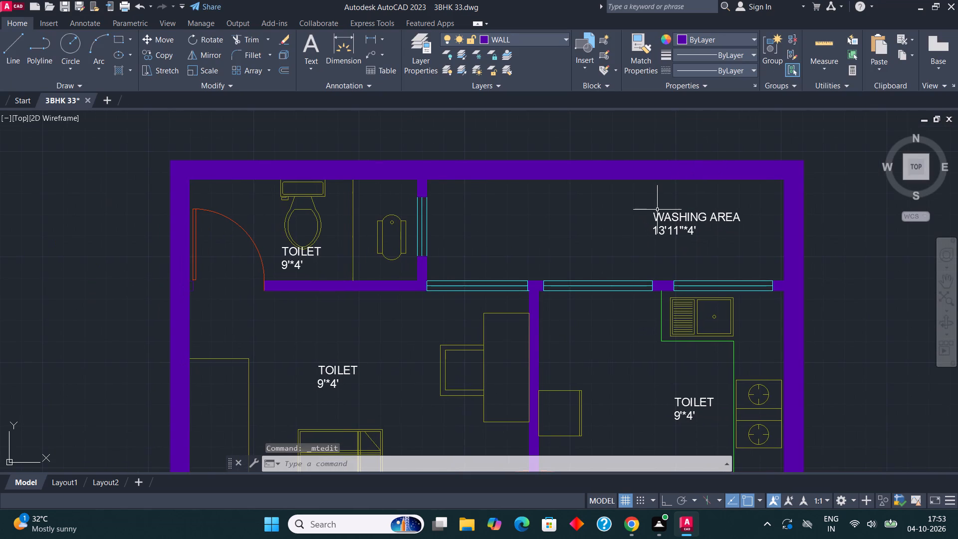
{"action": "left_click", "coordinate": [658, 212]}
{"action": "left_click", "coordinate": [147, 36]}
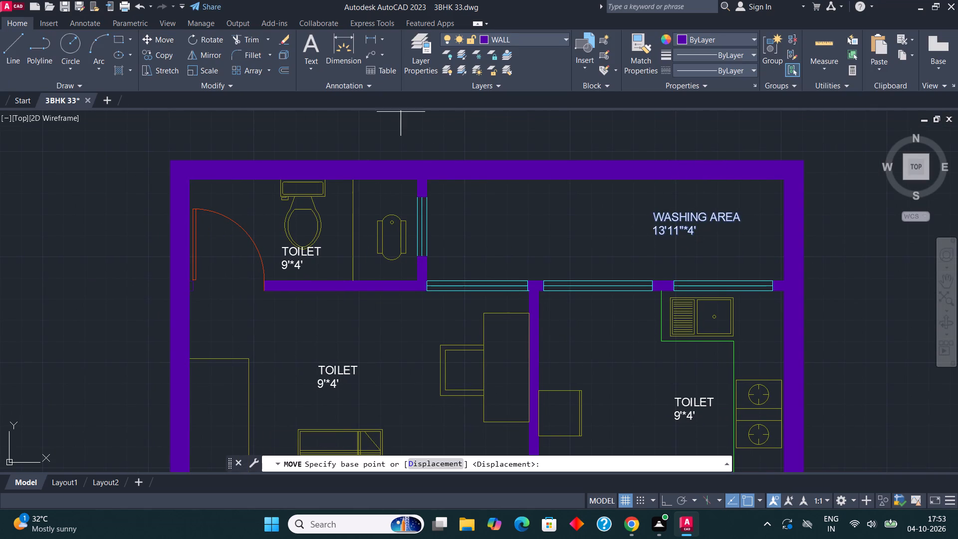
{"action": "left_click", "coordinate": [697, 225]}
{"action": "left_click", "coordinate": [550, 233]}
Replace the label text in the kitchen with KITCHEN and, on a second line, 9'6"*10'.
{"action": "scroll", "coordinate": [591, 207], "scroll_direction": "down", "scroll_amount": 1}
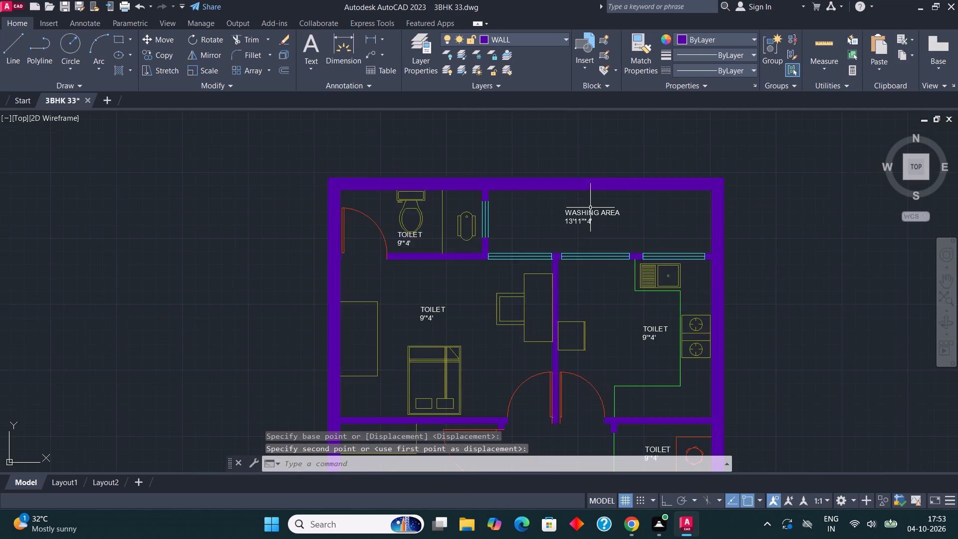
{"action": "scroll", "coordinate": [496, 283], "scroll_direction": "down", "scroll_amount": 1}
{"action": "middle_click_drag", "start_coordinate": [510, 280], "coordinate": [580, 203]}
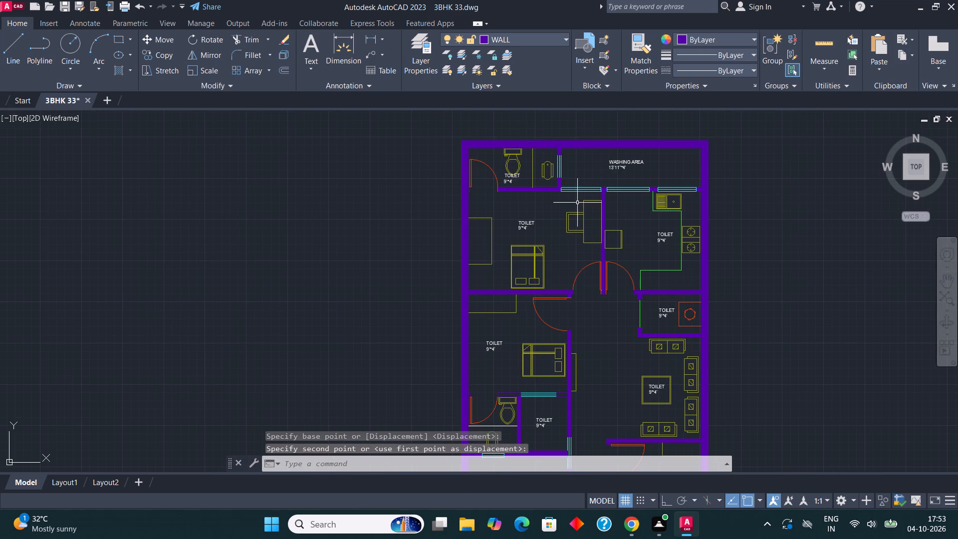
{"action": "middle_click_drag", "start_coordinate": [712, 270], "coordinate": [618, 258]}
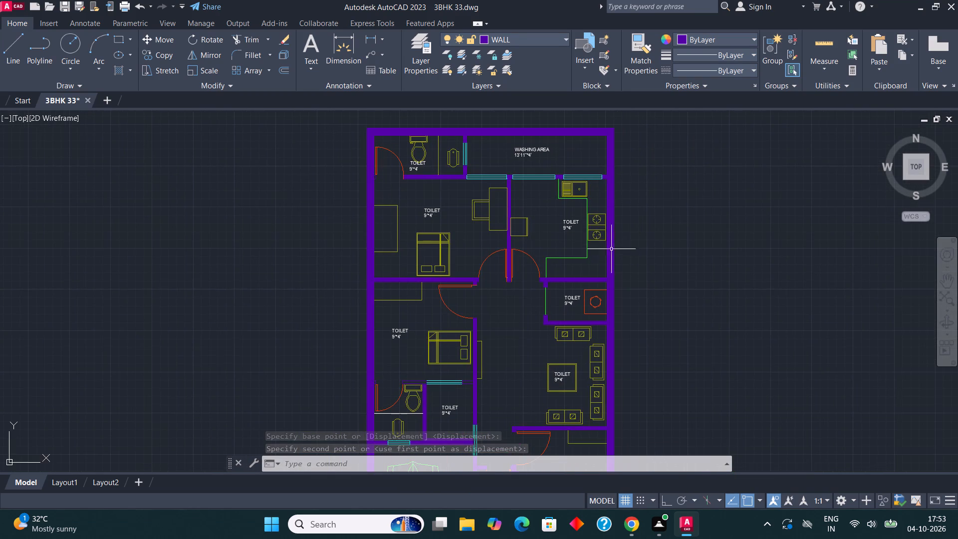
{"action": "scroll", "coordinate": [581, 226], "scroll_direction": "up", "scroll_amount": 3}
{"action": "left_click", "coordinate": [526, 211]}
{"action": "right_click", "coordinate": [525, 212]}
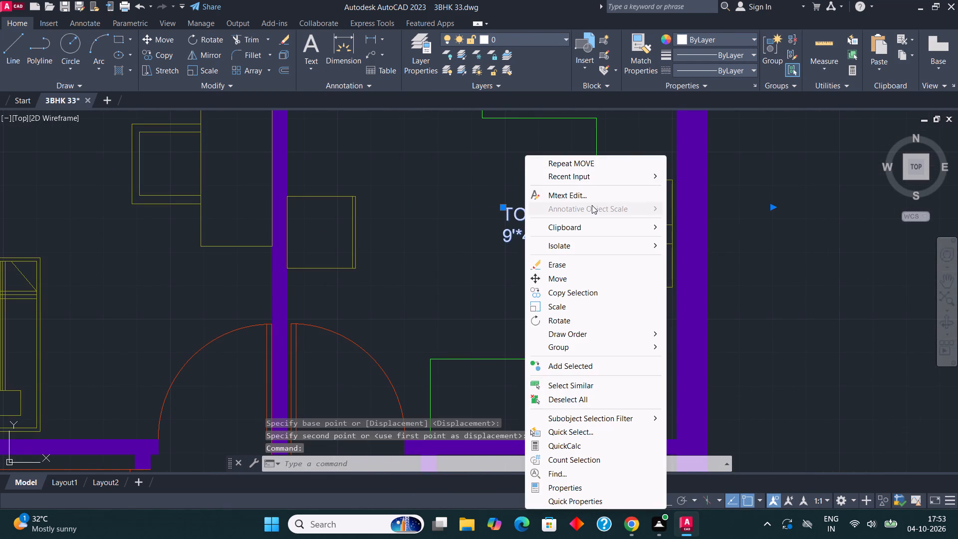
{"action": "left_click", "coordinate": [594, 195]}
{"action": "left_click", "coordinate": [561, 239]}
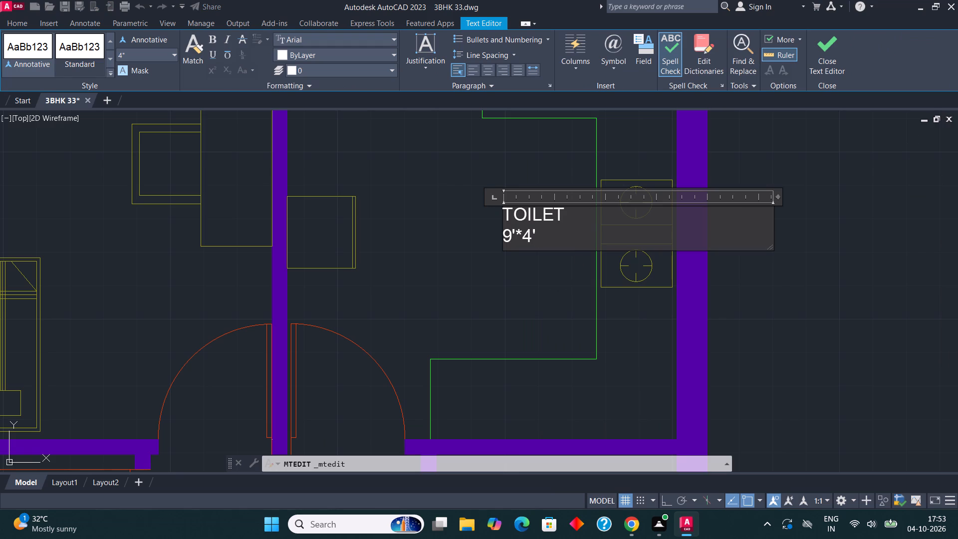
{"action": "key", "text": "BackSpace"}
{"action": "key", "text": "BackSpace"}
{"action": "key", "text": "BackSpace"}
{"action": "key", "text": "BackSpace"}
{"action": "key", "text": "BackSpace"}
{"action": "key", "text": "BackSpace"}
{"action": "key", "text": "BackSpace"}
{"action": "key", "text": "BackSpace"}
{"action": "key", "text": "BackSpace"}
{"action": "key", "text": "BackSpace"}
{"action": "key", "text": "BackSpace"}
{"action": "key", "text": "BackSpace"}
{"action": "key", "text": "BackSpace"}
{"action": "key", "text": "BackSpace"}
{"action": "key", "text": "BackSpace"}
{"action": "key", "text": "BackSpace"}
{"action": "key", "text": "BackSpace"}
{"action": "key", "text": "BackSpace"}
{"action": "key", "text": "BackSpace"}
{"action": "key", "text": "BackSpace"}
{"action": "type", "text": "KITCHEN"}
{"action": "key", "text": "Return"}
{"action": "type", "text": "9'"}
{"action": "key", "text": "6"}
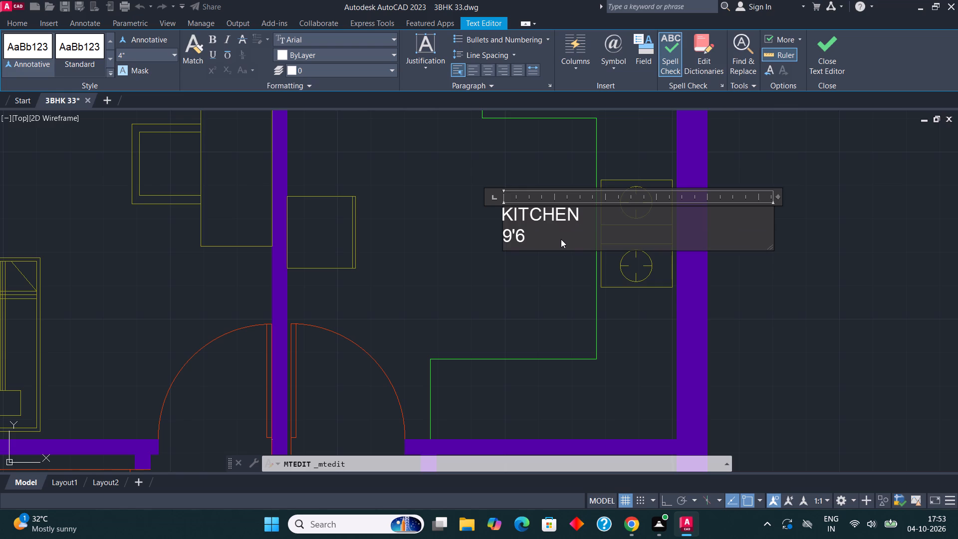
{"action": "key", "text": "shift+quotedbl"}
{"action": "type", "text": "*10'"}
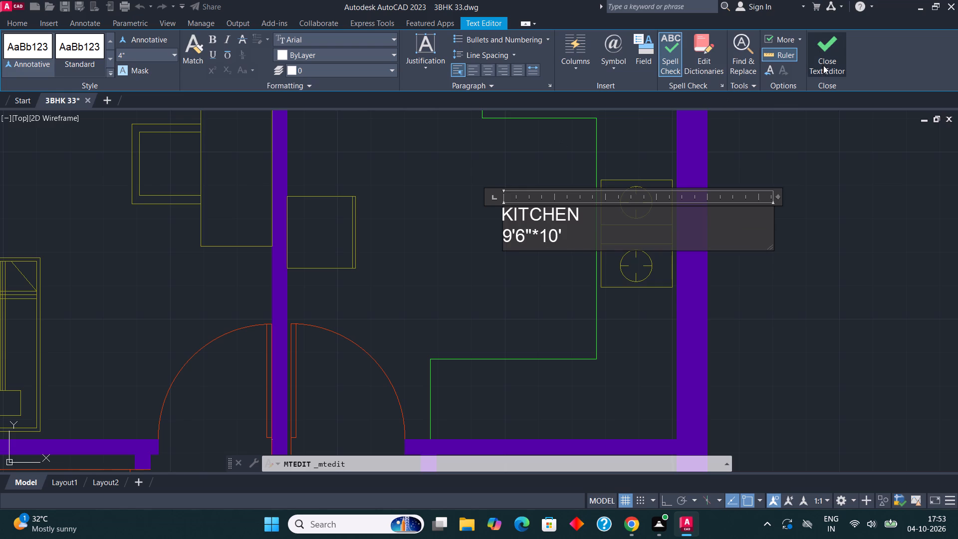
{"action": "left_click", "coordinate": [822, 59]}
Replace the label text in the small room below the kitchen with POOJA ROOM and, on a second line, 6'*4'.
{"action": "scroll", "coordinate": [713, 157], "scroll_direction": "down", "scroll_amount": 5}
{"action": "scroll", "coordinate": [708, 216], "scroll_direction": "up", "scroll_amount": 3}
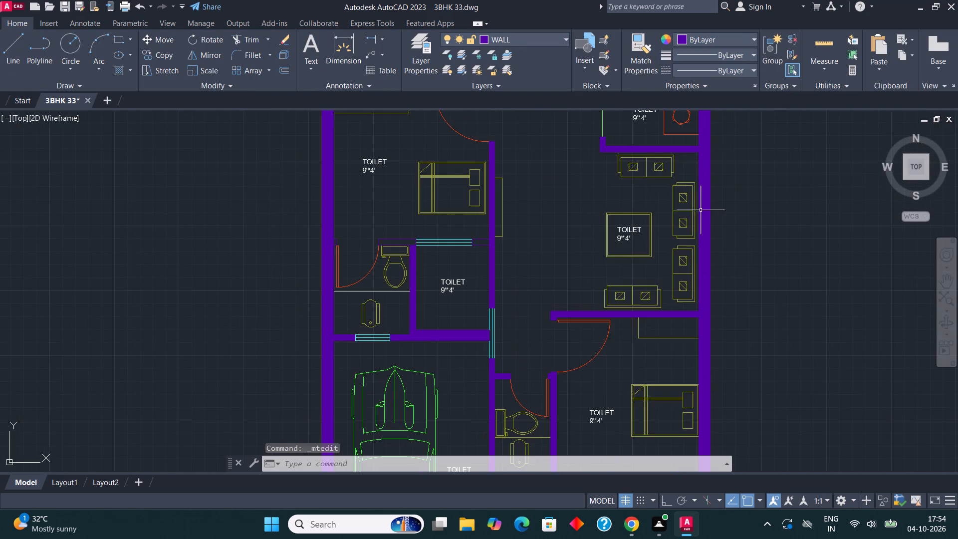
{"action": "middle_click_drag", "start_coordinate": [643, 182], "coordinate": [537, 342]}
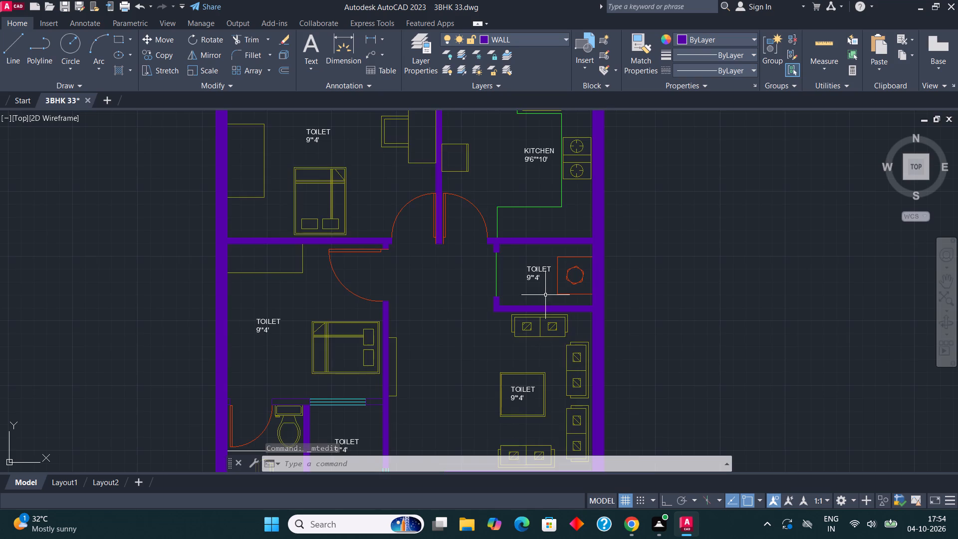
{"action": "scroll", "coordinate": [545, 295], "scroll_direction": "up", "scroll_amount": 2}
{"action": "left_click", "coordinate": [513, 237]}
{"action": "right_click", "coordinate": [512, 237]}
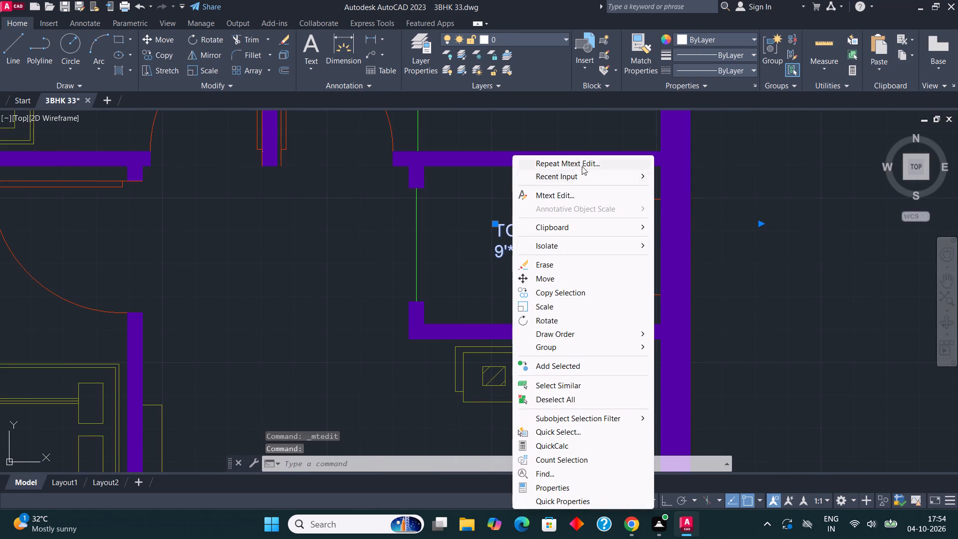
{"action": "left_click", "coordinate": [575, 192]}
{"action": "left_click", "coordinate": [540, 253]}
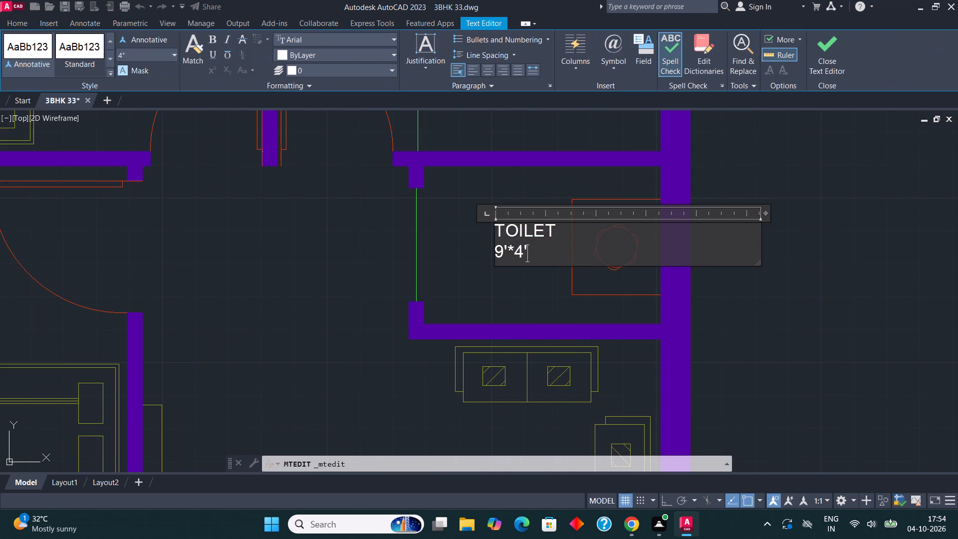
{"action": "key", "text": "BackSpace"}
{"action": "key", "text": "BackSpace"}
{"action": "key", "text": "BackSpace"}
{"action": "key", "text": "BackSpace"}
{"action": "key", "text": "BackSpace"}
{"action": "key", "text": "BackSpace"}
{"action": "key", "text": "BackSpace"}
{"action": "key", "text": "BackSpace"}
{"action": "key", "text": "BackSpace"}
{"action": "key", "text": "BackSpace"}
{"action": "key", "text": "BackSpace"}
{"action": "key", "text": "BackSpace"}
{"action": "key", "text": "BackSpace"}
{"action": "key", "text": "BackSpace"}
{"action": "key", "text": "BackSpace"}
{"action": "key", "text": "BackSpace"}
{"action": "key", "text": "BackSpace"}
{"action": "key", "text": "BackSpace"}
{"action": "key", "text": "BackSpace"}
{"action": "key", "text": "BackSpace"}
{"action": "type", "text": "POOJA ROOM"}
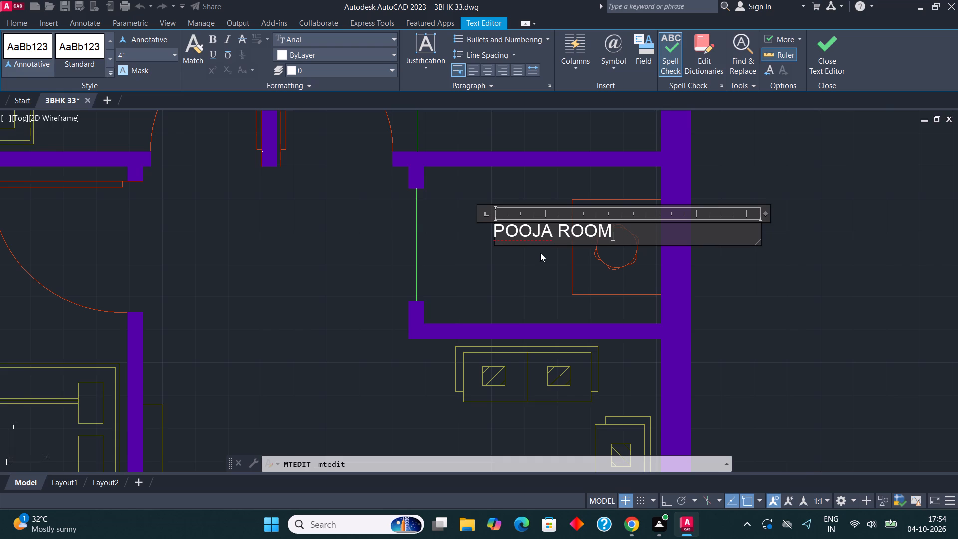
{"action": "key", "text": "Return"}
{"action": "type", "text": "6'"}
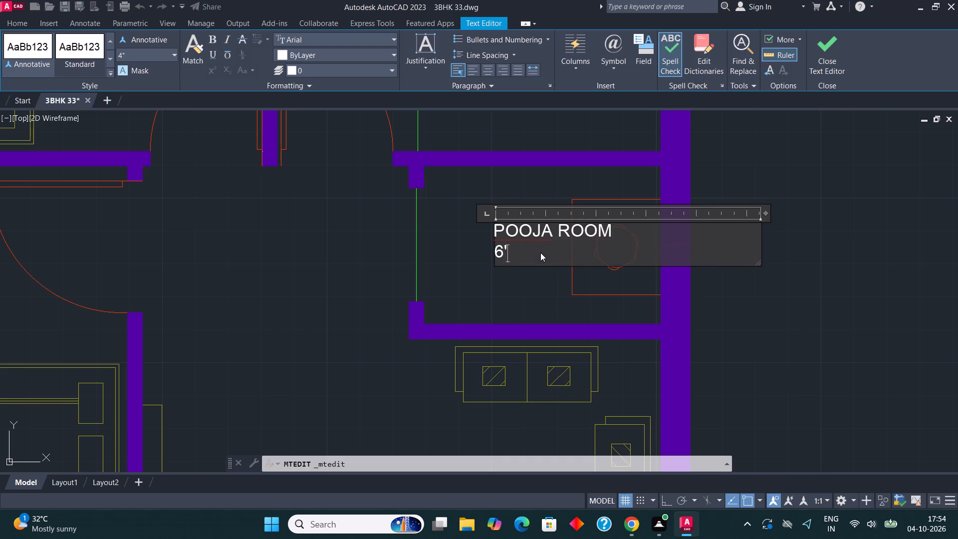
{"action": "type", "text": "*4'"}
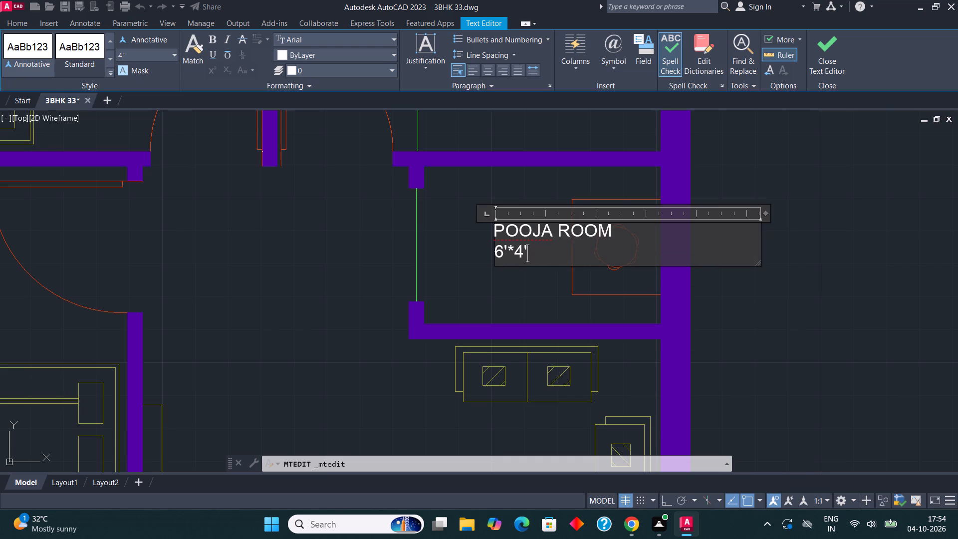
{"action": "left_click", "coordinate": [832, 51]}
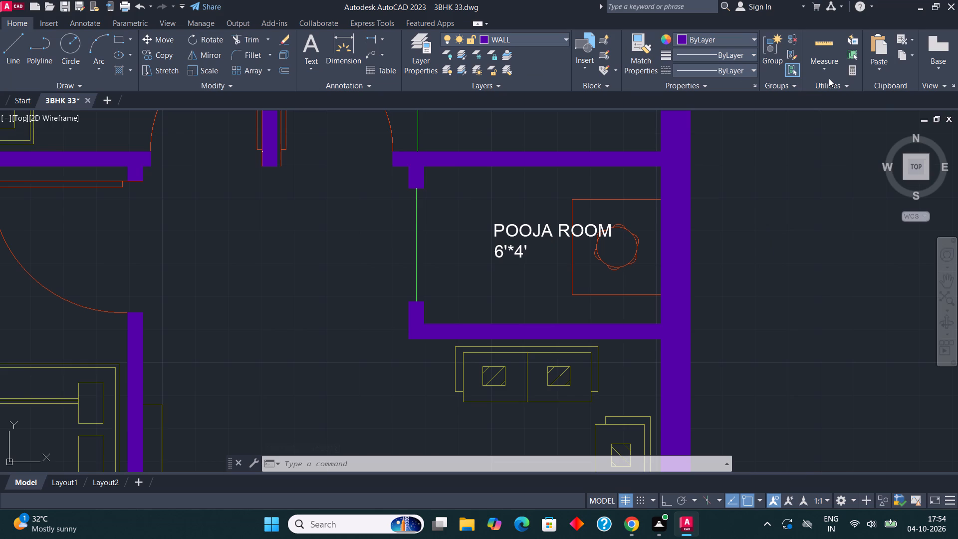
Move the POOJA ROOM label leftward within its room, clear of the red square fixture.
{"action": "left_click", "coordinate": [520, 235]}
{"action": "left_click", "coordinate": [159, 39]}
{"action": "left_click", "coordinate": [512, 248]}
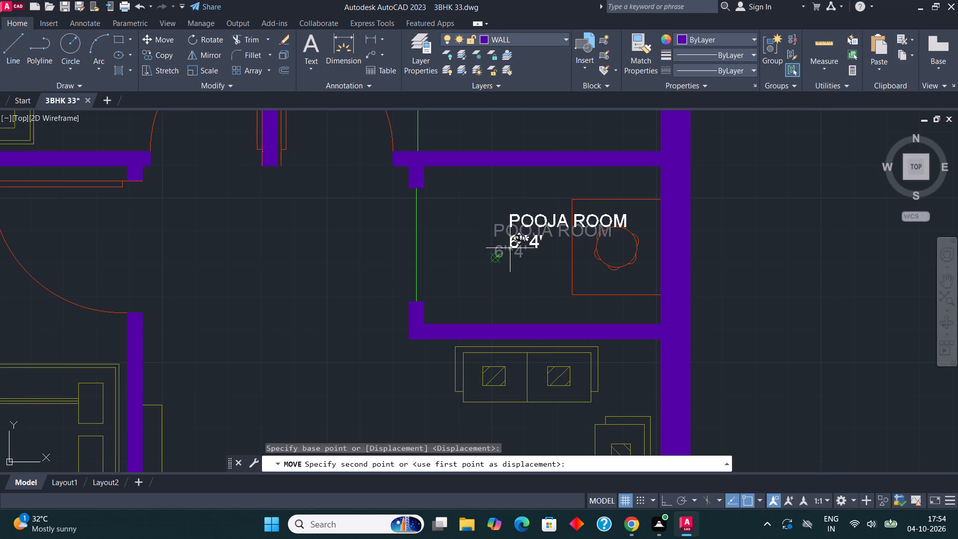
{"action": "left_click", "coordinate": [445, 253]}
Replace the label text on the living room's centre table with HALL and, on a second line, 12'11"*10'3".
{"action": "scroll", "coordinate": [523, 204], "scroll_direction": "down", "scroll_amount": 1}
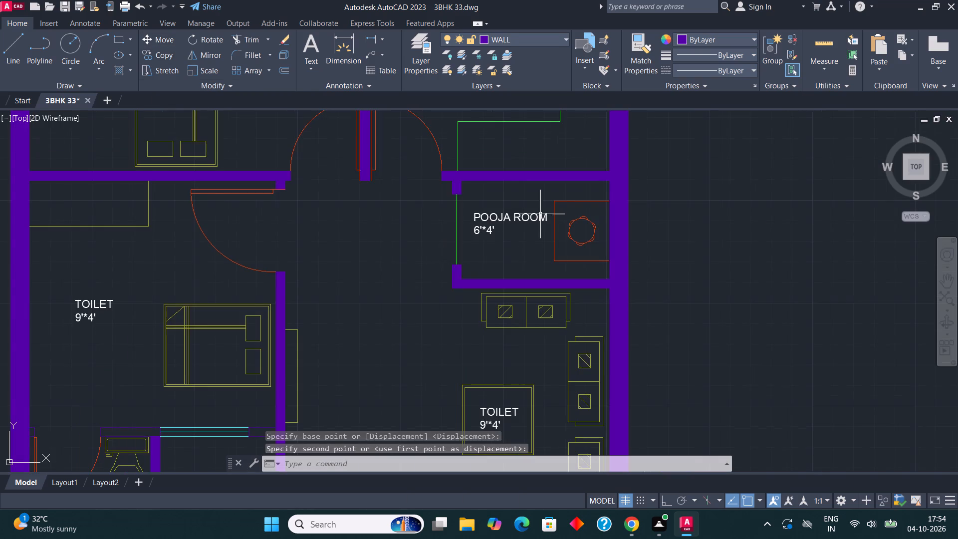
{"action": "middle_click_drag", "start_coordinate": [586, 277], "coordinate": [613, 180]}
{"action": "middle_click_drag", "start_coordinate": [582, 328], "coordinate": [587, 264]}
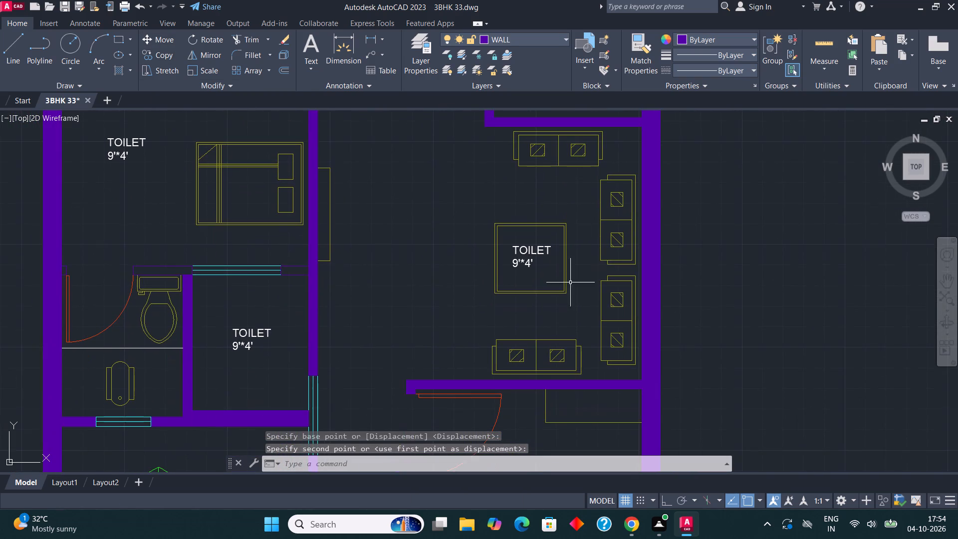
{"action": "scroll", "coordinate": [510, 257], "scroll_direction": "up", "scroll_amount": 1}
{"action": "left_click", "coordinate": [518, 249]}
{"action": "right_click", "coordinate": [520, 249]}
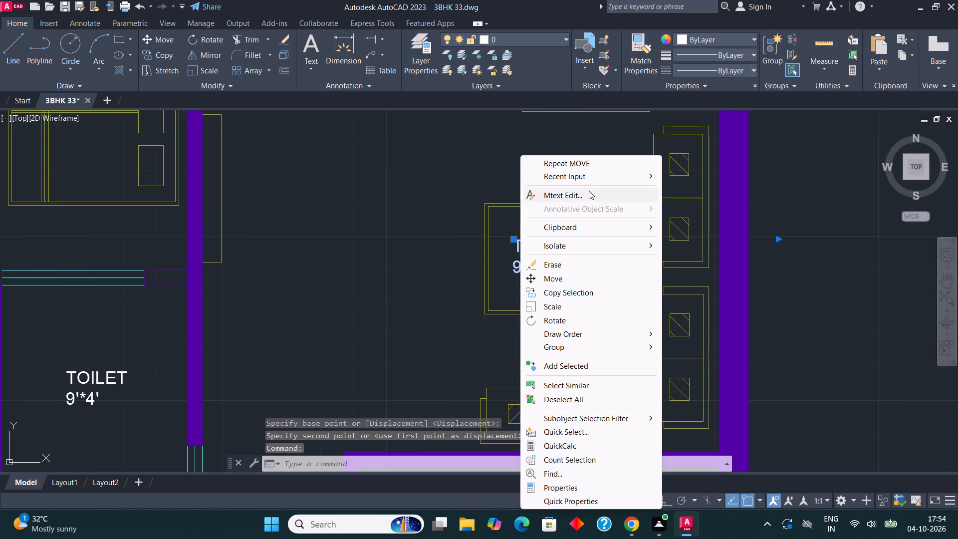
{"action": "left_click", "coordinate": [590, 198]}
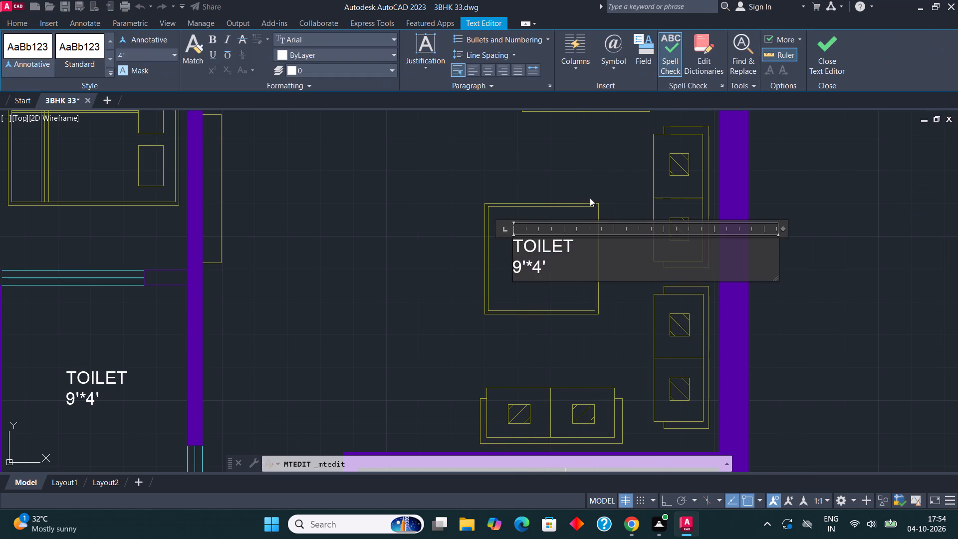
{"action": "left_click", "coordinate": [558, 255]}
{"action": "left_click", "coordinate": [550, 267]}
{"action": "key", "text": "BackSpace"}
{"action": "key", "text": "BackSpace"}
{"action": "key", "text": "BackSpace"}
{"action": "key", "text": "BackSpace"}
{"action": "key", "text": "BackSpace"}
{"action": "key", "text": "BackSpace"}
{"action": "key", "text": "BackSpace"}
{"action": "key", "text": "BackSpace"}
{"action": "key", "text": "BackSpace"}
{"action": "key", "text": "BackSpace"}
{"action": "key", "text": "BackSpace"}
{"action": "key", "text": "BackSpace"}
{"action": "key", "text": "BackSpace"}
{"action": "key", "text": "BackSpace"}
{"action": "key", "text": "BackSpace"}
{"action": "key", "text": "BackSpace"}
{"action": "key", "text": "BackSpace"}
{"action": "key", "text": "BackSpace"}
{"action": "key", "text": "BackSpace"}
{"action": "key", "text": "BackSpace"}
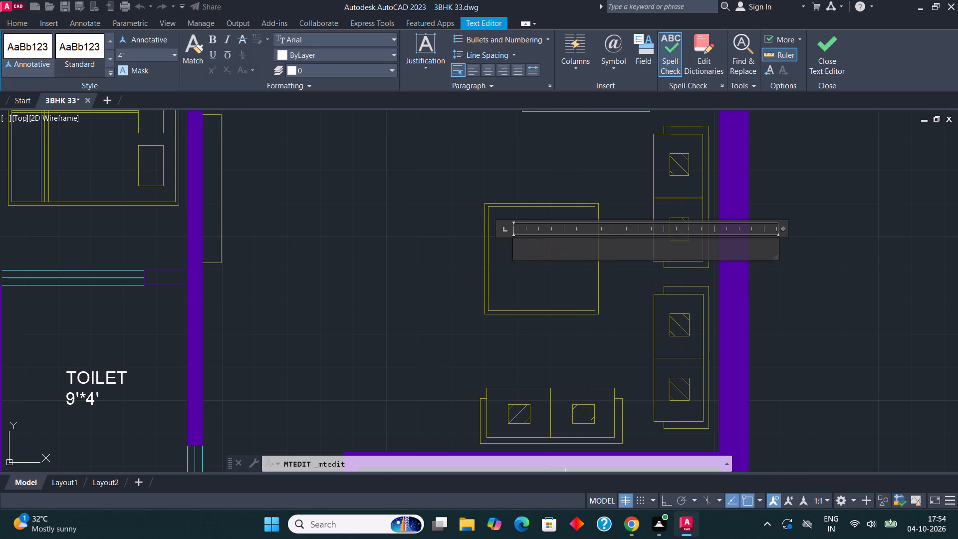
{"action": "type", "text": "HALL"}
{"action": "key", "text": "Return"}
{"action": "type", "text": "12'11\""}
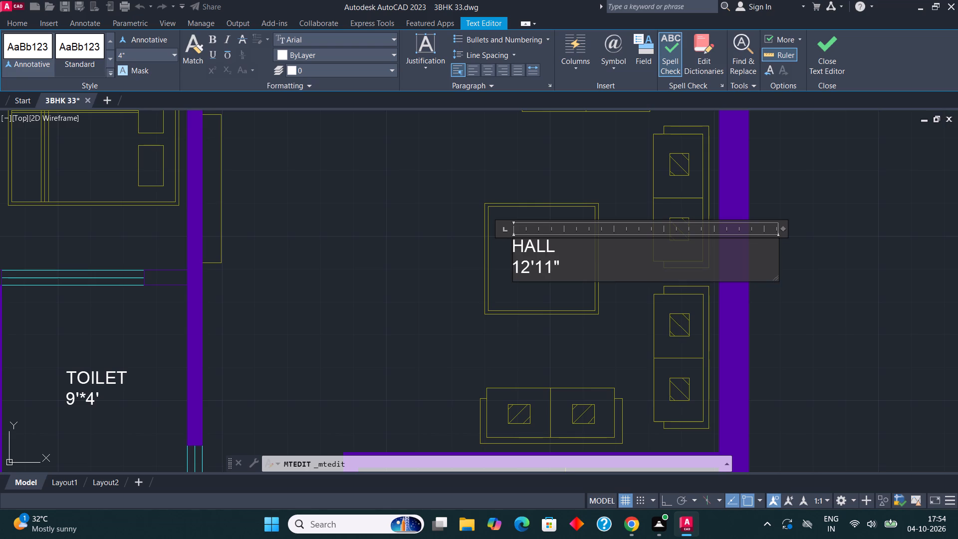
{"action": "type", "text": "*10'3\""}
{"action": "left_click", "coordinate": [809, 61]}
Move the HALL label off the centre table onto the open floor just left of it.
{"action": "scroll", "coordinate": [426, 235], "scroll_direction": "down", "scroll_amount": 1}
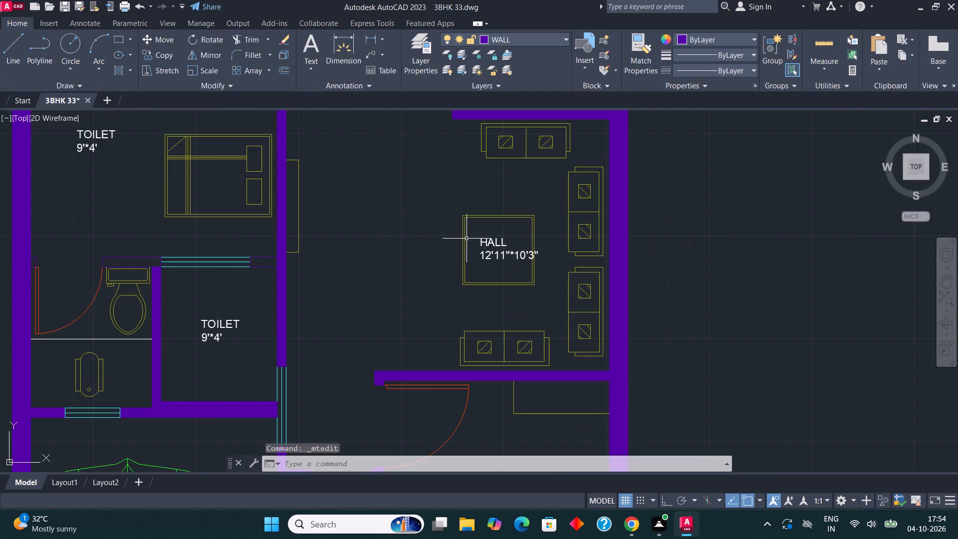
{"action": "middle_click_drag", "start_coordinate": [511, 228], "coordinate": [555, 197]}
{"action": "left_click", "coordinate": [538, 210]}
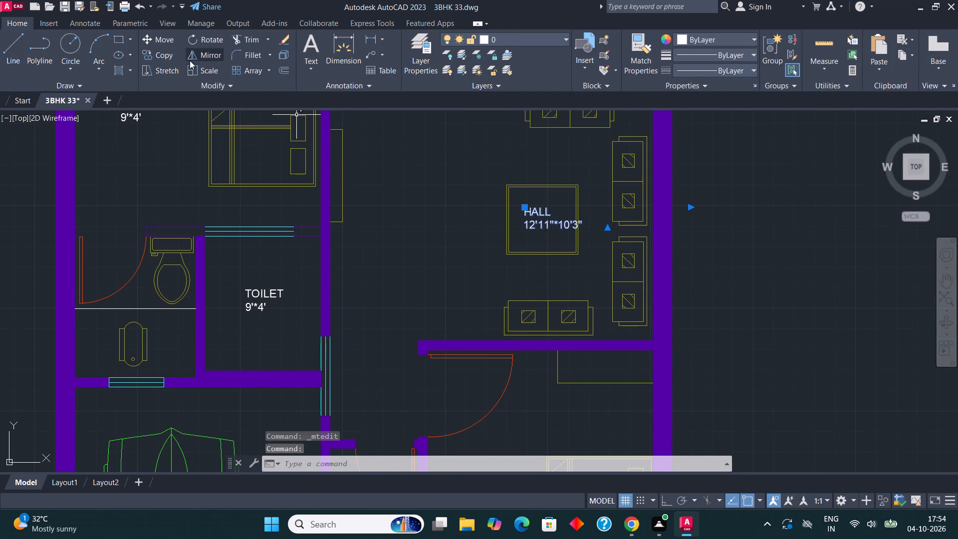
{"action": "left_click", "coordinate": [163, 41]}
{"action": "left_click", "coordinate": [572, 211]}
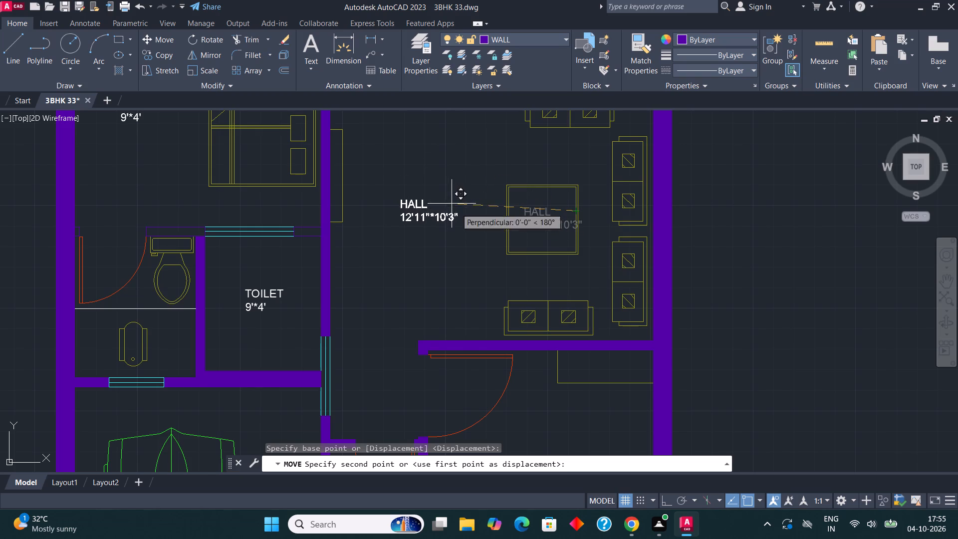
{"action": "left_click", "coordinate": [484, 211]}
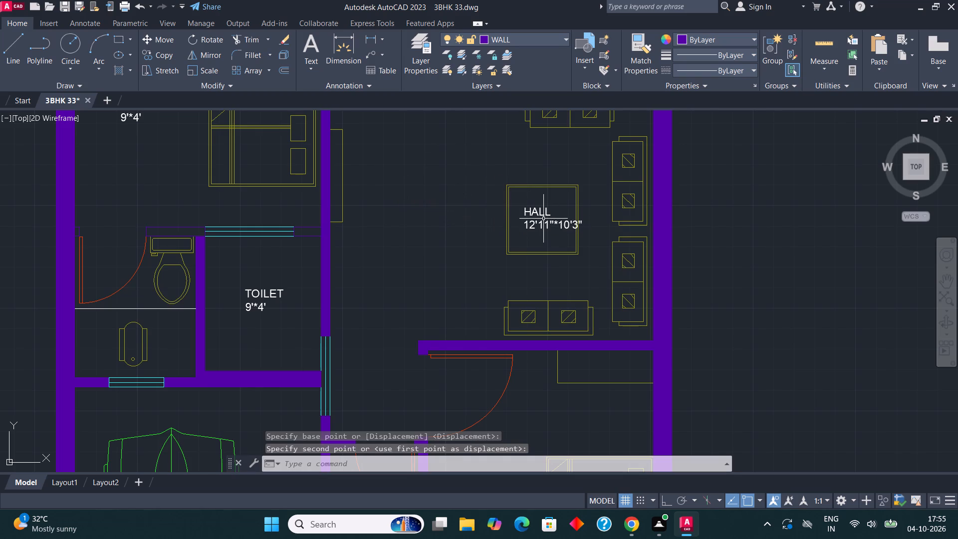
{"action": "left_click", "coordinate": [531, 206]}
{"action": "left_click", "coordinate": [160, 34]}
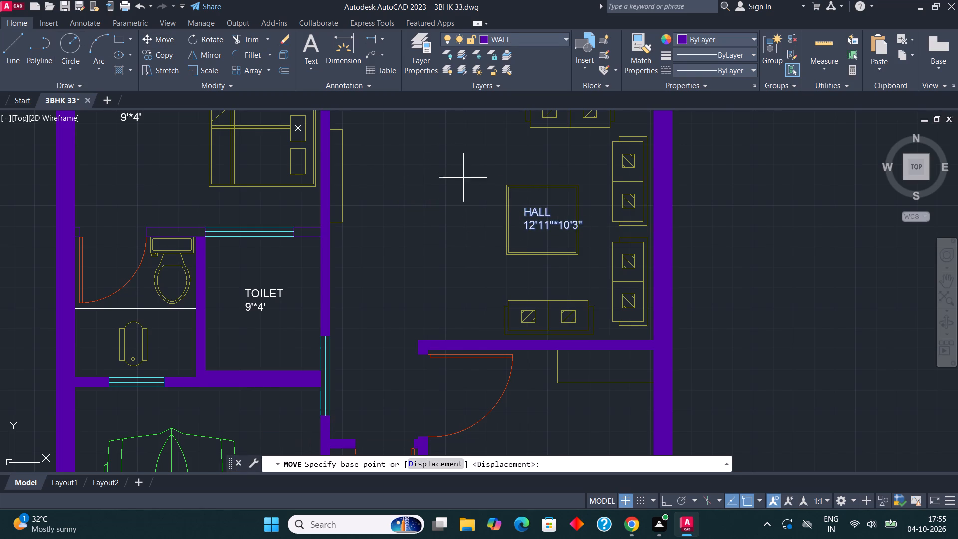
{"action": "left_click", "coordinate": [554, 214]}
{"action": "left_click", "coordinate": [441, 205]}
Replace the label text in the bedroom beside the kitchen with M.BEDROOM and, on a second line, 13'5"*10'.
{"action": "scroll", "coordinate": [498, 172], "scroll_direction": "down", "scroll_amount": 1}
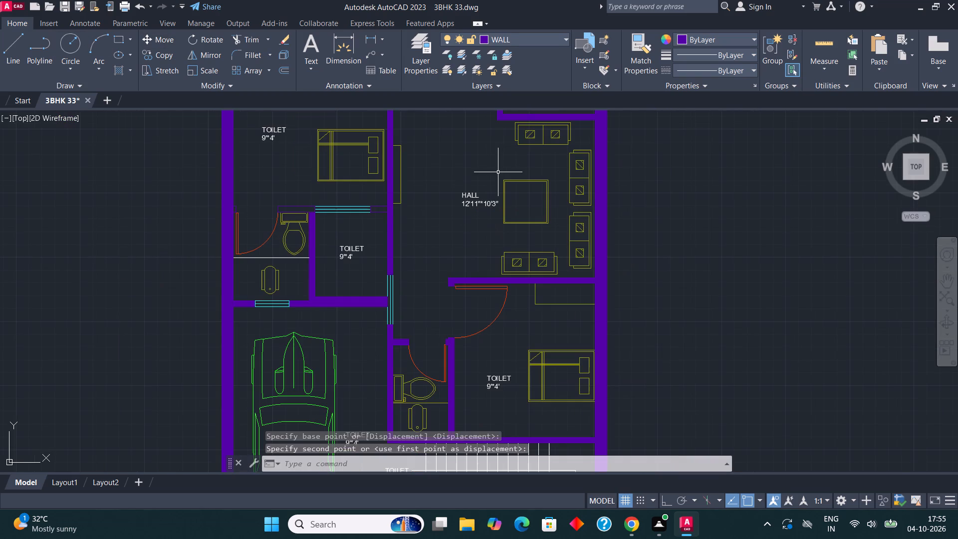
{"action": "middle_click_drag", "start_coordinate": [486, 227], "coordinate": [557, 266]}
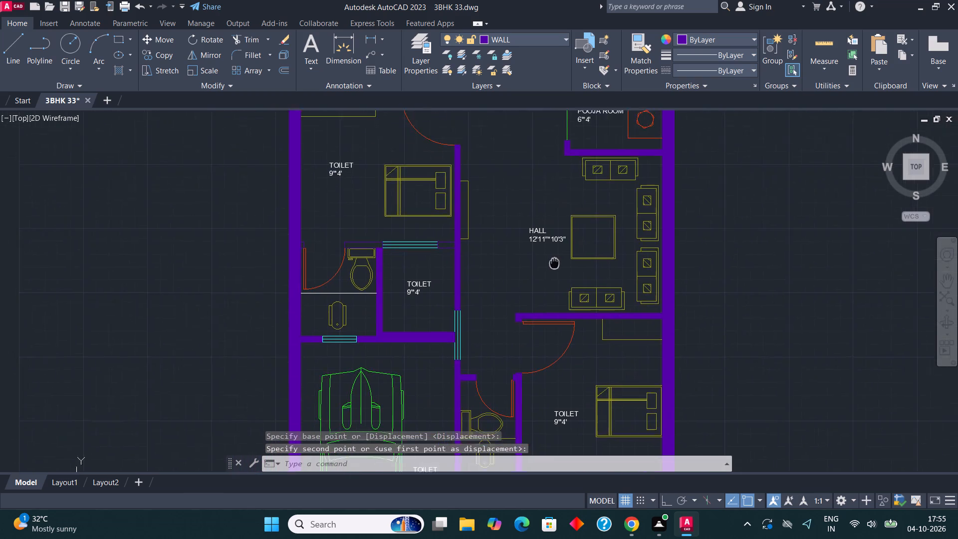
{"action": "middle_click_drag", "start_coordinate": [557, 266], "coordinate": [653, 445]}
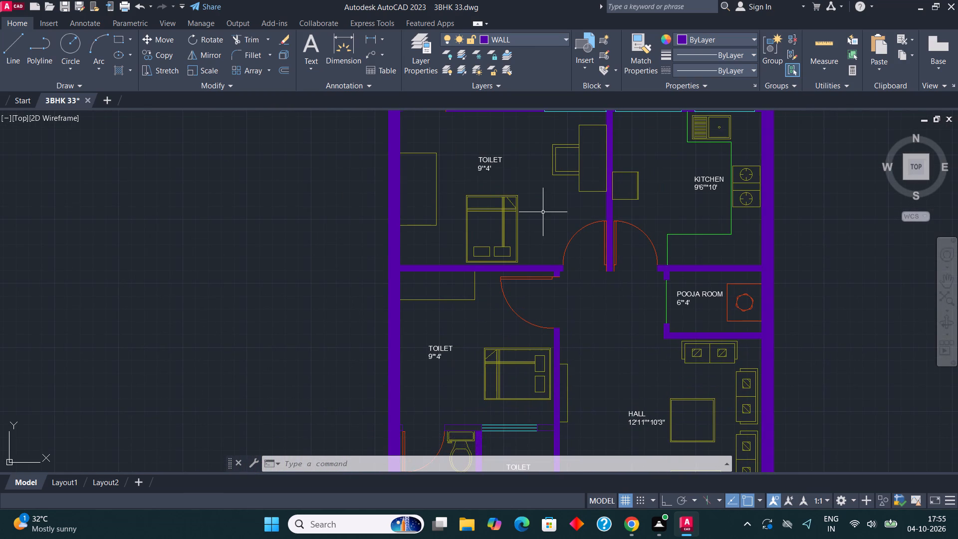
{"action": "middle_click_drag", "start_coordinate": [536, 202], "coordinate": [486, 335]}
{"action": "middle_click_drag", "start_coordinate": [459, 319], "coordinate": [443, 288]}
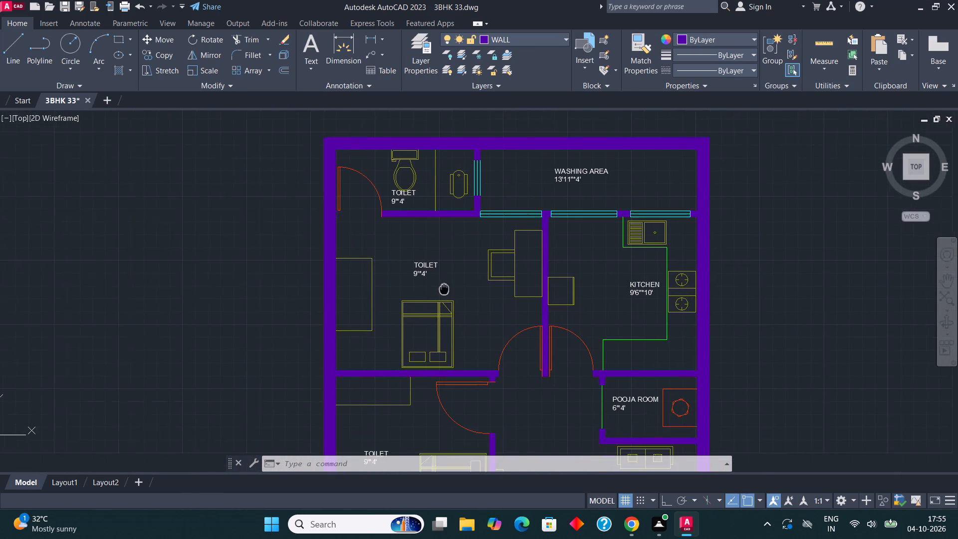
{"action": "middle_click_drag", "start_coordinate": [443, 288], "coordinate": [443, 286]}
{"action": "scroll", "coordinate": [426, 261], "scroll_direction": "up", "scroll_amount": 3}
{"action": "left_click", "coordinate": [415, 261]}
{"action": "right_click", "coordinate": [414, 261]}
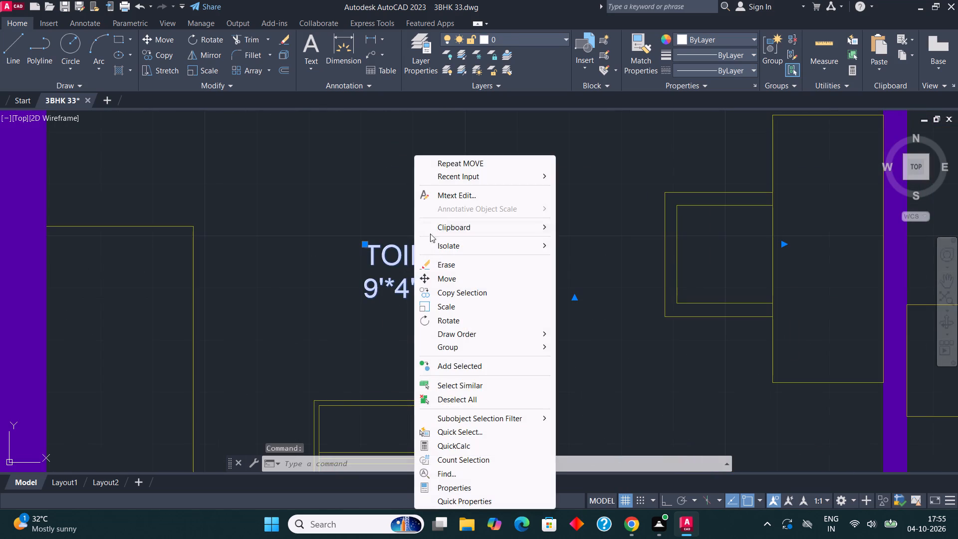
{"action": "left_click", "coordinate": [458, 197]}
{"action": "left_click", "coordinate": [451, 281]}
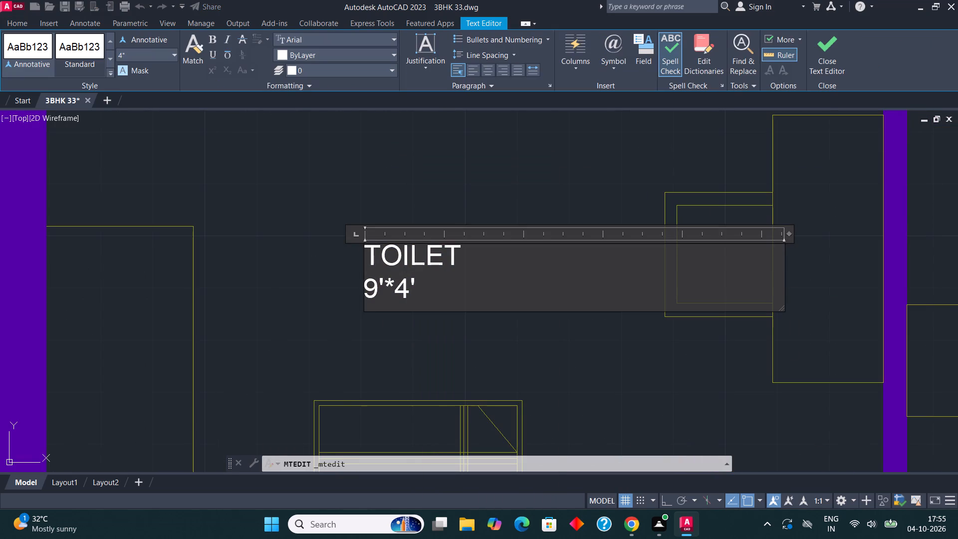
{"action": "key", "text": "BackSpace"}
{"action": "key", "text": "BackSpace"}
{"action": "key", "text": "BackSpace"}
{"action": "key", "text": "BackSpace"}
{"action": "key", "text": "BackSpace"}
{"action": "key", "text": "BackSpace"}
{"action": "key", "text": "BackSpace"}
{"action": "key", "text": "BackSpace"}
{"action": "key", "text": "BackSpace"}
{"action": "key", "text": "BackSpace"}
{"action": "key", "text": "BackSpace"}
{"action": "key", "text": "BackSpace"}
{"action": "key", "text": "BackSpace"}
{"action": "key", "text": "BackSpace"}
{"action": "key", "text": "BackSpace"}
{"action": "key", "text": "BackSpace"}
{"action": "key", "text": "BackSpace"}
{"action": "key", "text": "BackSpace"}
{"action": "key", "text": "BackSpace"}
{"action": "key", "text": "BackSpace"}
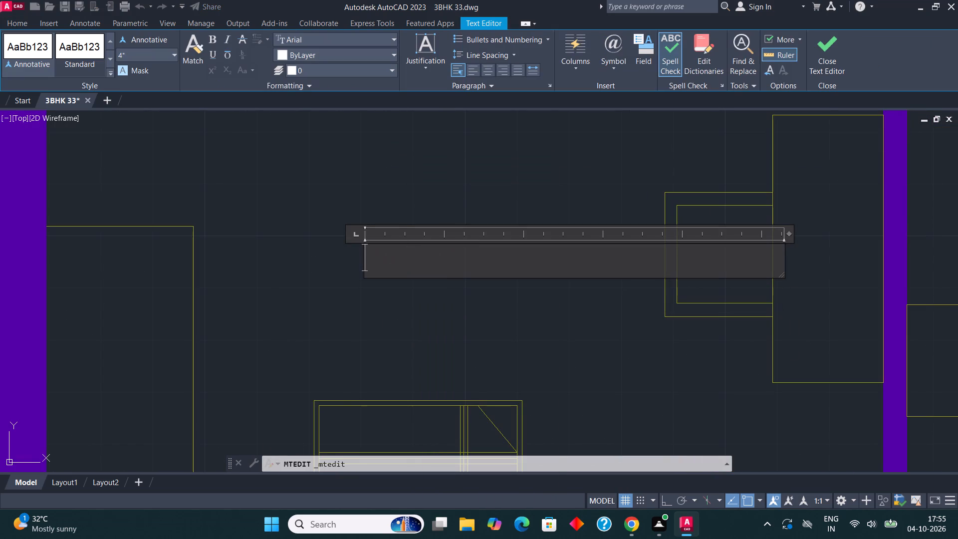
{"action": "type", "text": "M."}
{"action": "type", "text": "BEDROOM"}
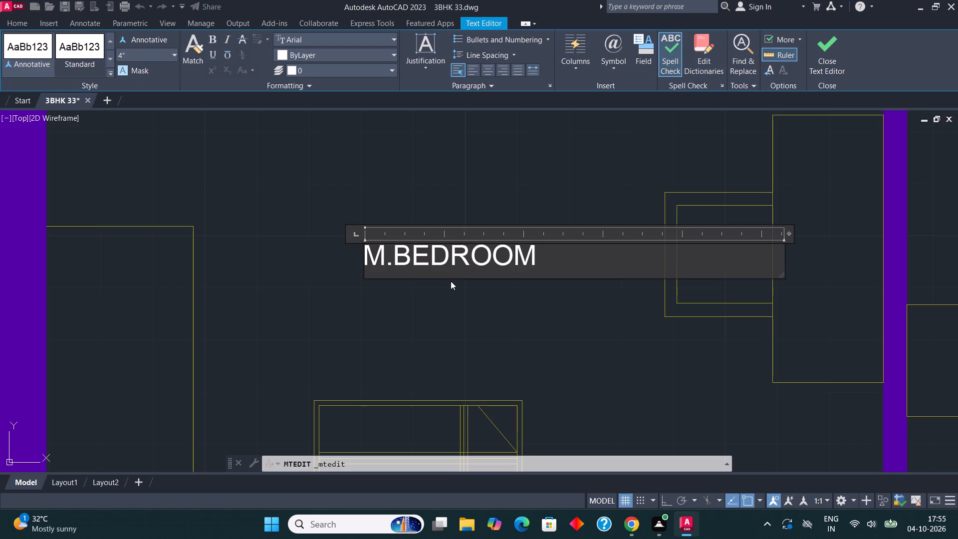
{"action": "key", "text": "Return"}
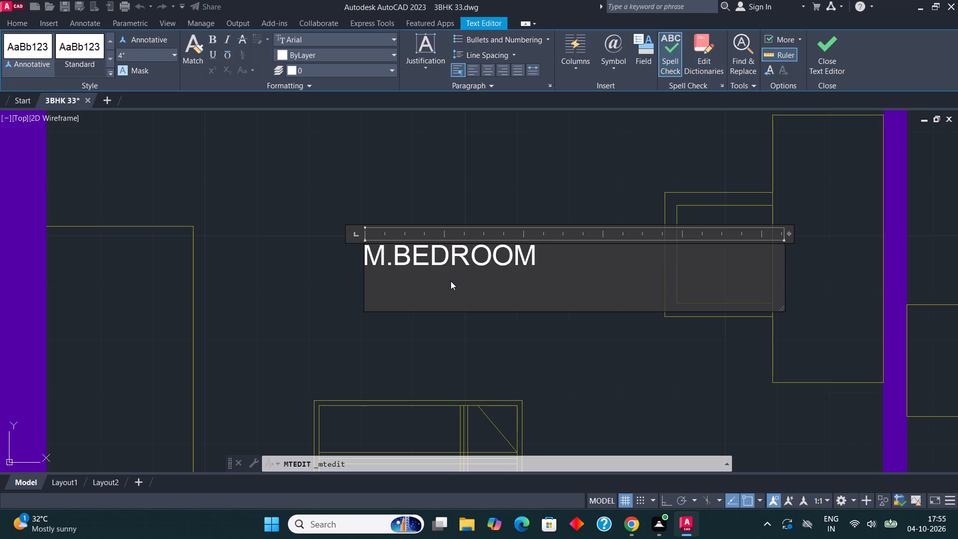
{"action": "type", "text": "13'5\""}
{"action": "type", "text": "*10'"}
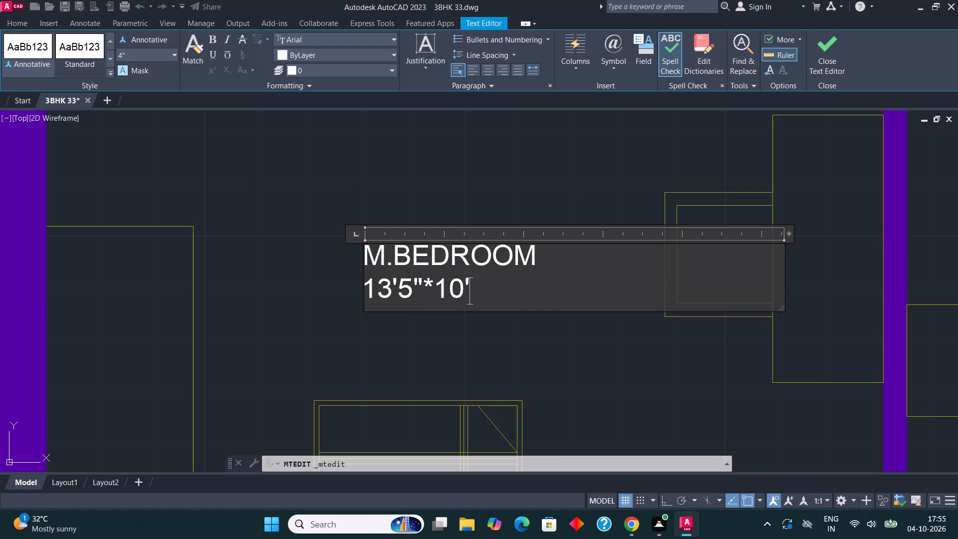
{"action": "left_click", "coordinate": [814, 41]}
Delete the TOILET label from the bedroom directly below the master bedroom.
{"action": "scroll", "coordinate": [551, 163], "scroll_direction": "down", "scroll_amount": 1}
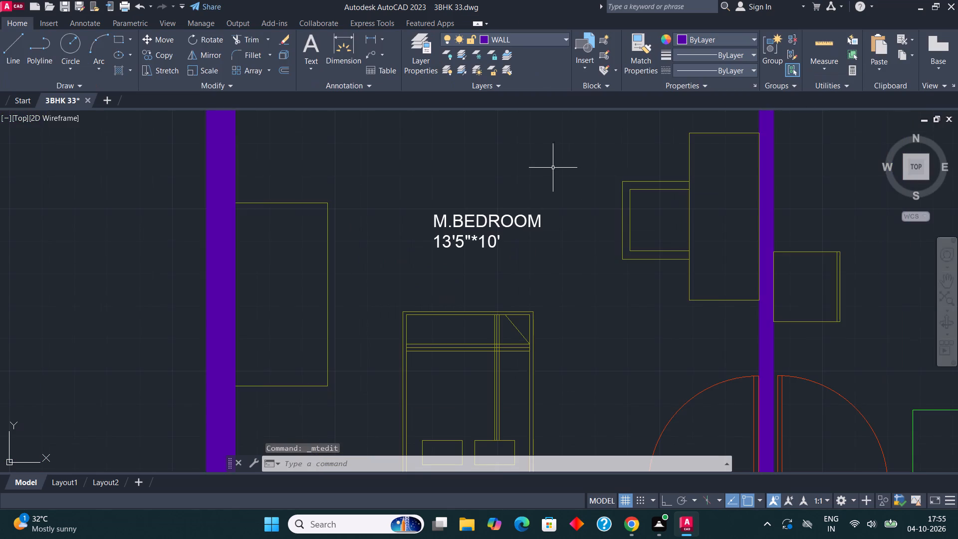
{"action": "scroll", "coordinate": [477, 164], "scroll_direction": "down", "scroll_amount": 2}
{"action": "middle_click_drag", "start_coordinate": [530, 179], "coordinate": [531, 172]}
{"action": "left_click", "coordinate": [431, 362]}
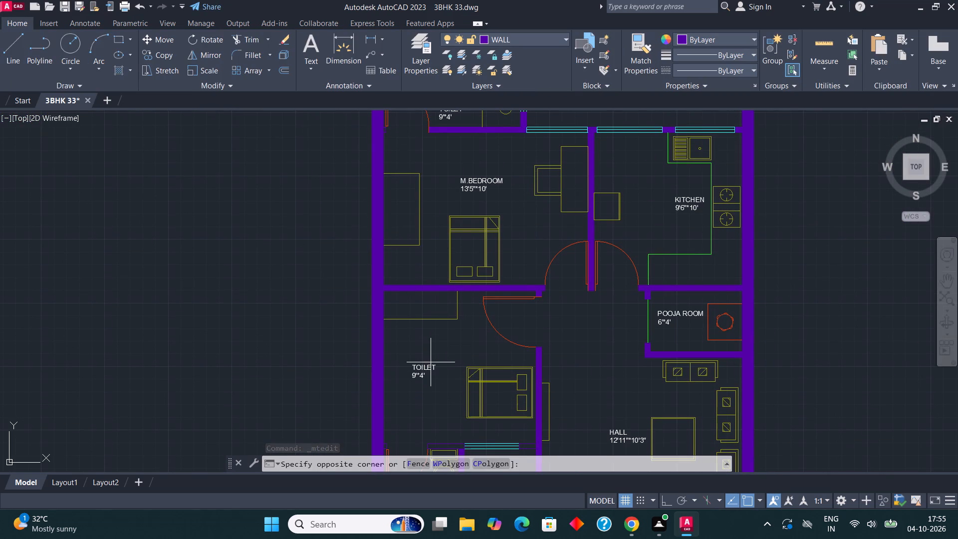
{"action": "left_click", "coordinate": [420, 383]}
{"action": "key", "text": "Delete"}
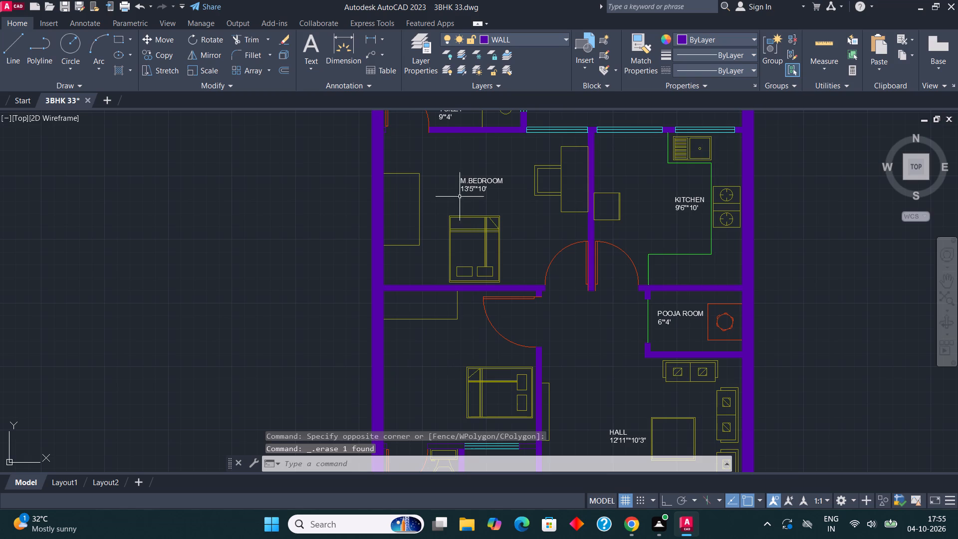
Copy the M.BEDROOM label into the bedroom below, onto the open floor between the outer wall and the bed.
{"action": "left_click", "coordinate": [466, 186]}
{"action": "left_click", "coordinate": [161, 49]}
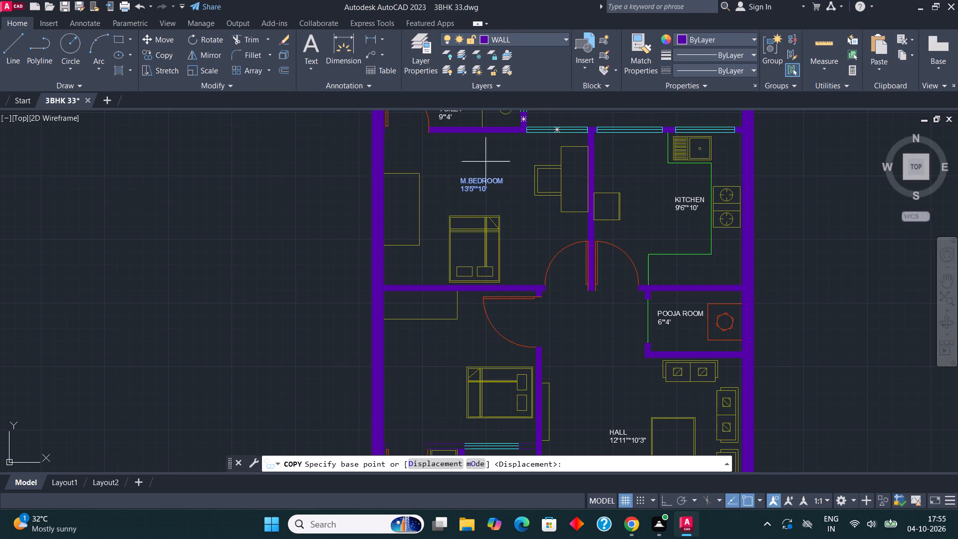
{"action": "left_click", "coordinate": [480, 175]}
{"action": "scroll", "coordinate": [493, 169], "scroll_direction": "down", "scroll_amount": 2}
{"action": "scroll", "coordinate": [464, 271], "scroll_direction": "up", "scroll_amount": 2}
{"action": "scroll", "coordinate": [447, 235], "scroll_direction": "up", "scroll_amount": 1}
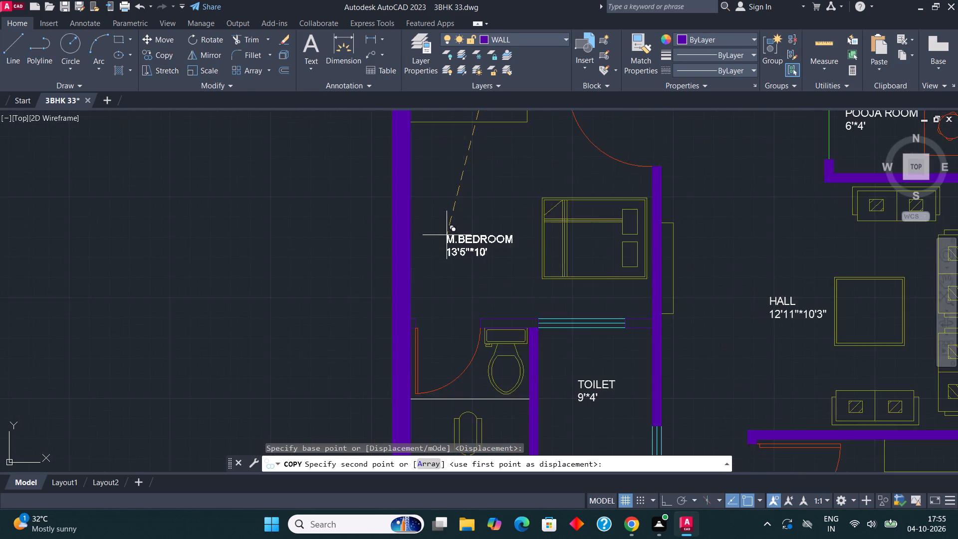
{"action": "scroll", "coordinate": [447, 235], "scroll_direction": "up", "scroll_amount": 1}
{"action": "left_click", "coordinate": [448, 216]}
{"action": "key", "text": "Escape"}
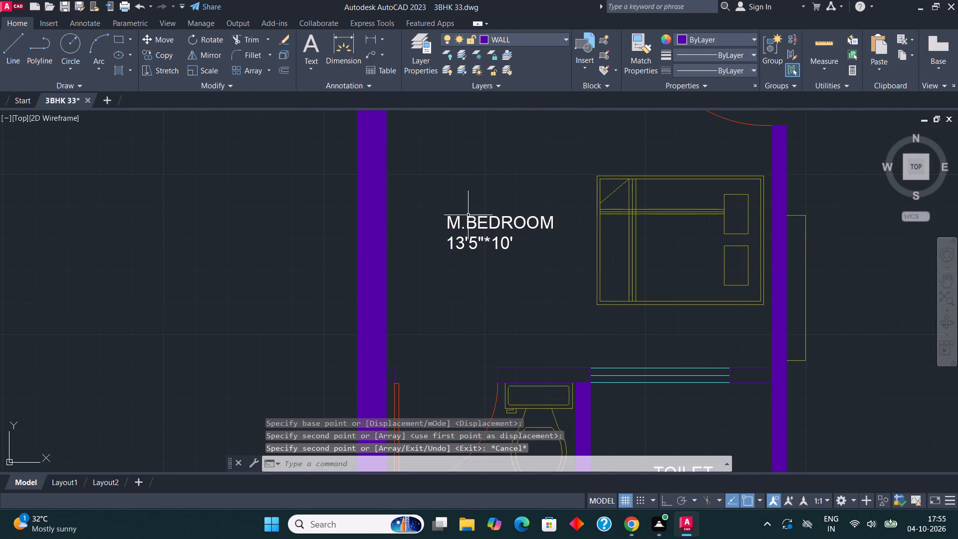
Change the size line of the copied M.BEDROOM label to 10'*10'.
{"action": "left_click", "coordinate": [468, 214]}
{"action": "left_click", "coordinate": [464, 235]}
{"action": "right_click", "coordinate": [463, 235]}
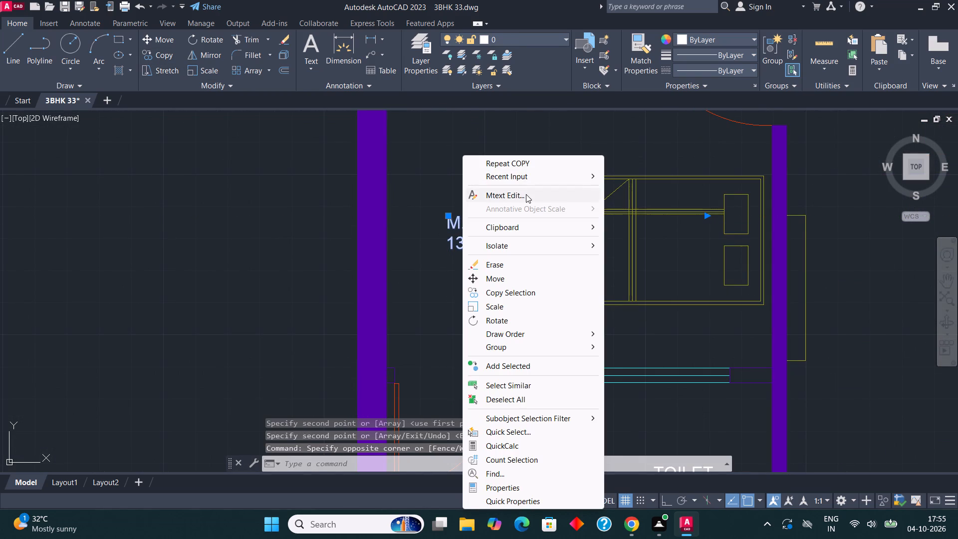
{"action": "left_click", "coordinate": [526, 194]}
{"action": "left_click", "coordinate": [525, 247]}
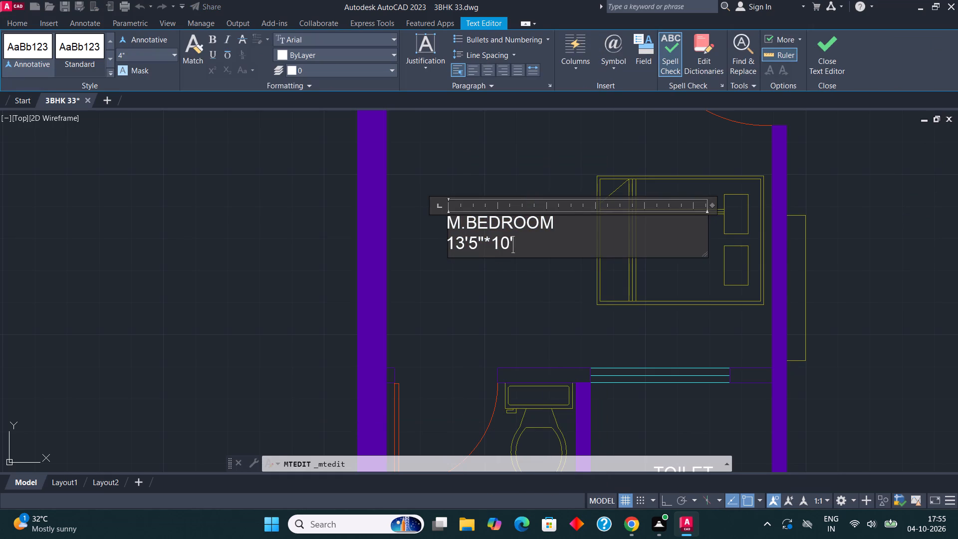
{"action": "left_click", "coordinate": [484, 241]}
{"action": "key", "text": "BackSpace"}
{"action": "key", "text": "BackSpace"}
{"action": "key", "text": "BackSpace"}
{"action": "key", "text": "BackSpace"}
{"action": "type", "text": "0'"}
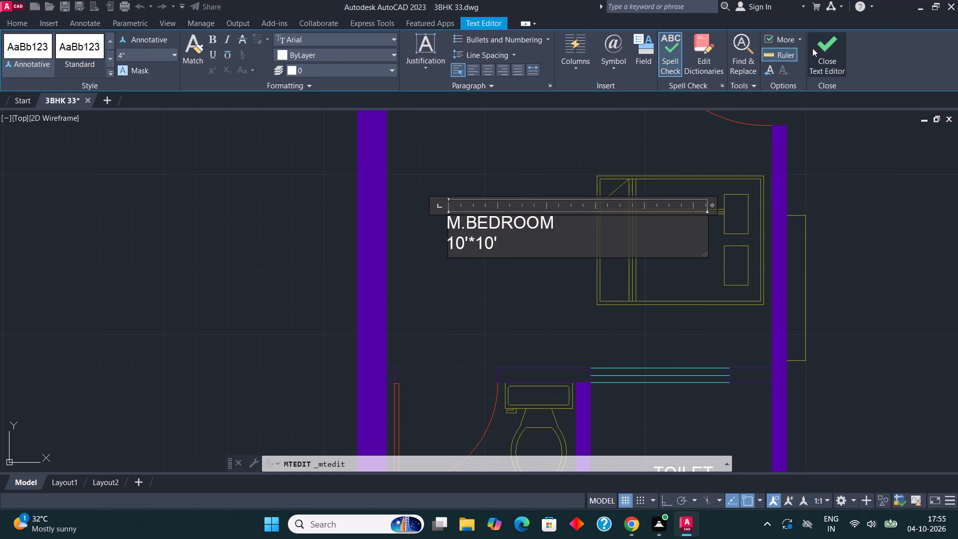
{"action": "left_click", "coordinate": [813, 47]}
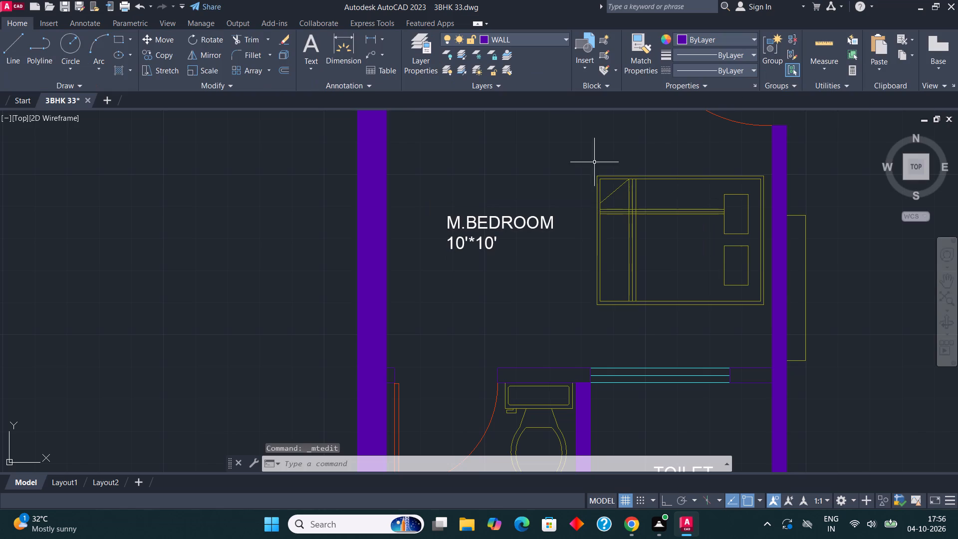
Replace the TOILET label in the small space above the car parking with PORCH and, on a second line, 5'1"*5'9".
{"action": "scroll", "coordinate": [484, 158], "scroll_direction": "down", "scroll_amount": 3}
{"action": "middle_click_drag", "start_coordinate": [508, 212], "coordinate": [492, 208]}
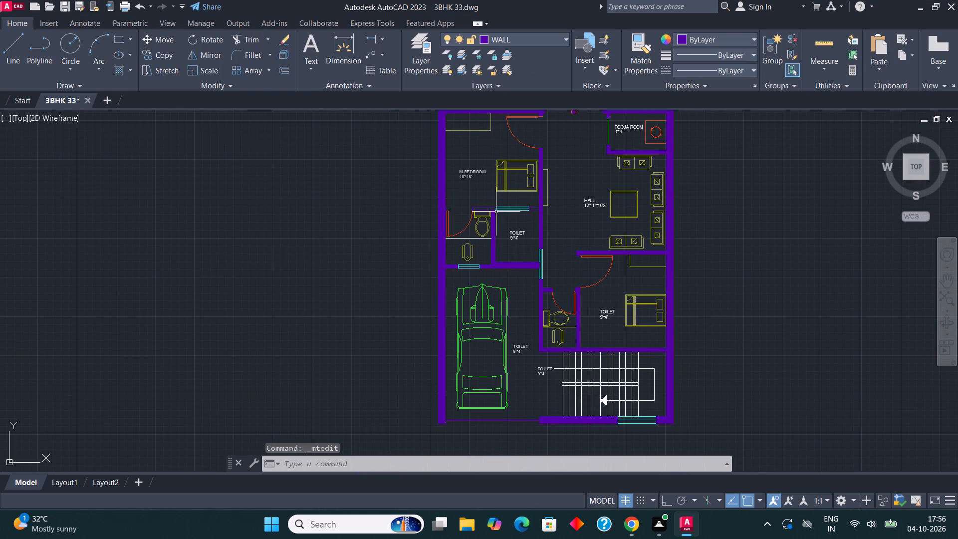
{"action": "scroll", "coordinate": [513, 230], "scroll_direction": "up", "scroll_amount": 2}
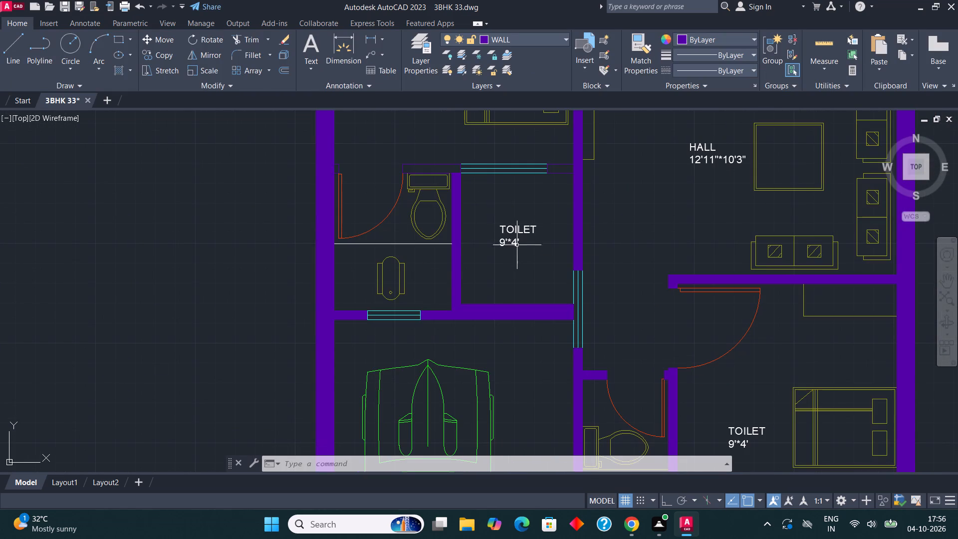
{"action": "left_click", "coordinate": [516, 225]}
{"action": "right_click", "coordinate": [516, 229]}
{"action": "left_click", "coordinate": [567, 193]}
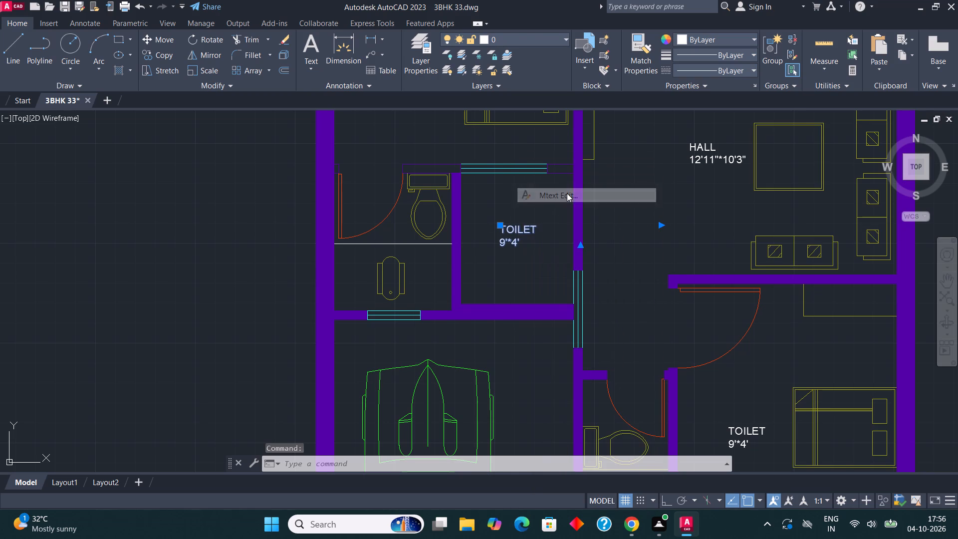
{"action": "scroll", "coordinate": [538, 226], "scroll_direction": "up", "scroll_amount": 1}
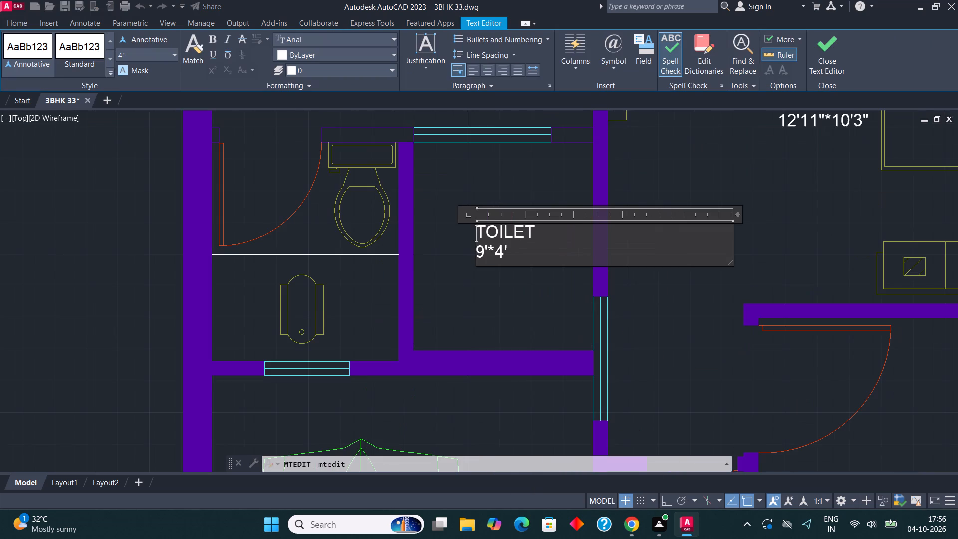
{"action": "left_click", "coordinate": [524, 248]}
{"action": "key", "text": "BackSpace"}
{"action": "key", "text": "BackSpace"}
{"action": "key", "text": "BackSpace"}
{"action": "key", "text": "BackSpace"}
{"action": "key", "text": "BackSpace"}
{"action": "key", "text": "BackSpace"}
{"action": "key", "text": "BackSpace"}
{"action": "key", "text": "BackSpace"}
{"action": "key", "text": "BackSpace"}
{"action": "key", "text": "BackSpace"}
{"action": "key", "text": "BackSpace"}
{"action": "key", "text": "BackSpace"}
{"action": "key", "text": "BackSpace"}
{"action": "key", "text": "BackSpace"}
{"action": "key", "text": "BackSpace"}
{"action": "key", "text": "BackSpace"}
{"action": "key", "text": "BackSpace"}
{"action": "key", "text": "BackSpace"}
{"action": "key", "text": "BackSpace"}
{"action": "key", "text": "BackSpace"}
{"action": "type", "text": "PORCH"}
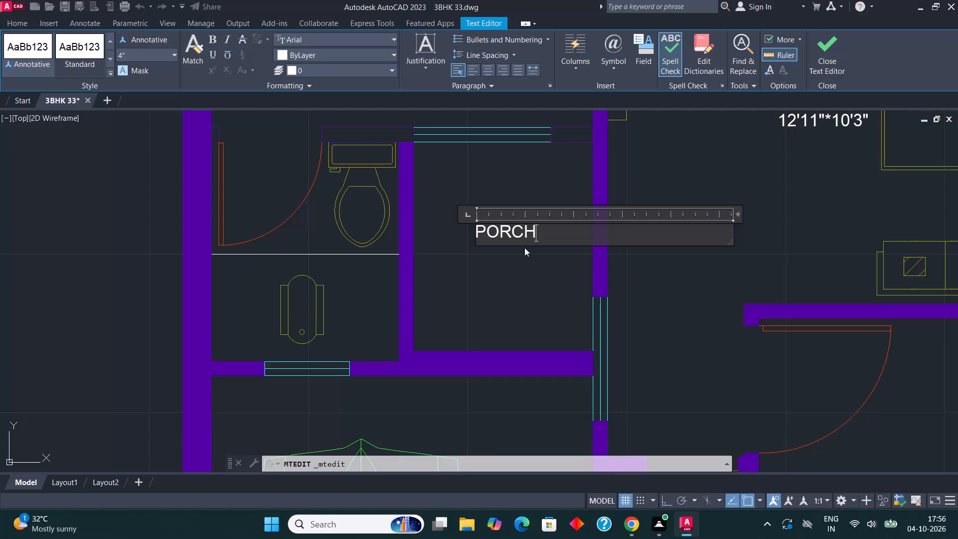
{"action": "key", "text": "Return"}
{"action": "type", "text": "5'1"}
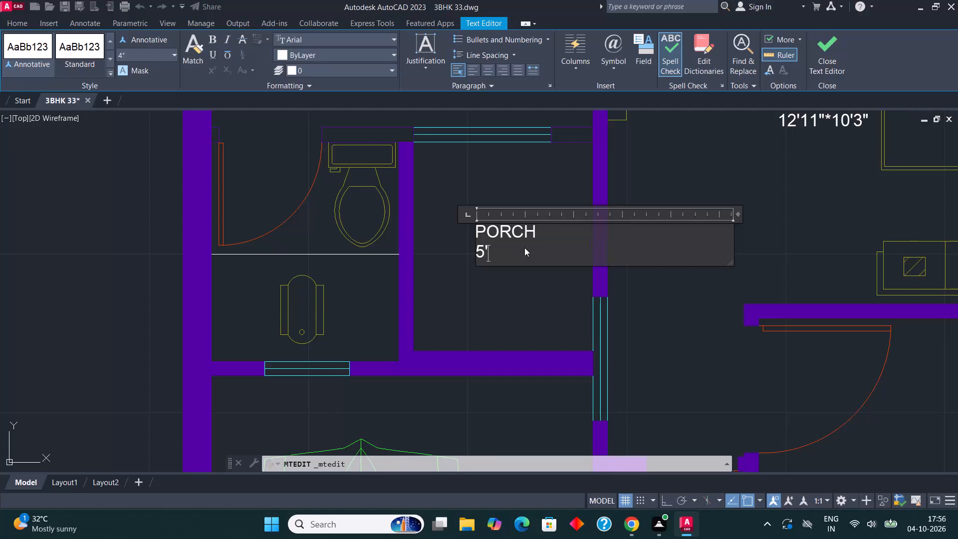
{"action": "key", "text": "shift+quotedbl"}
{"action": "type", "text": "*5'"}
{"action": "type", "text": "9\""}
{"action": "left_click", "coordinate": [834, 35]}
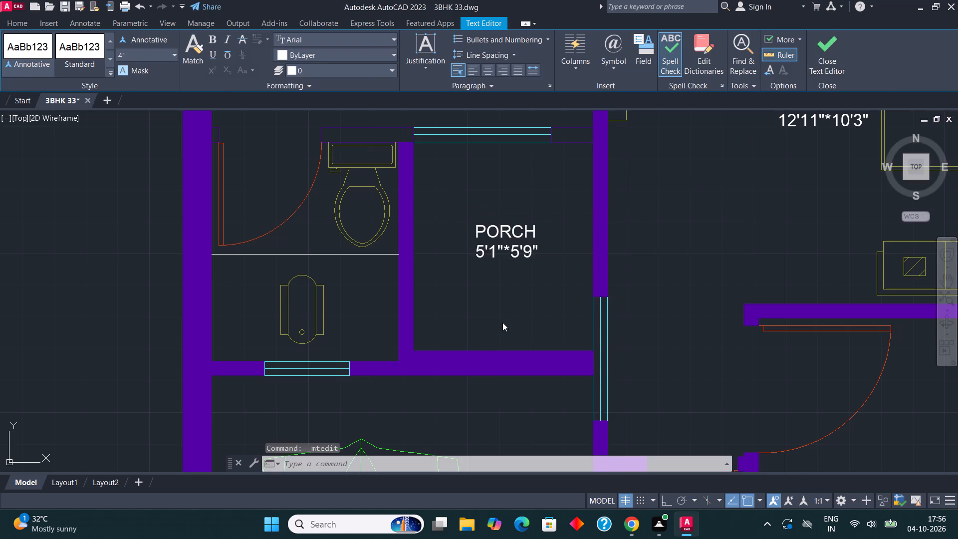
Copy the TOILET label from the toilet beside the washing area into the toilet next to the porch, within the door swing.
{"action": "scroll", "coordinate": [501, 322], "scroll_direction": "down", "scroll_amount": 3}
{"action": "middle_click_drag", "start_coordinate": [476, 269], "coordinate": [497, 360]}
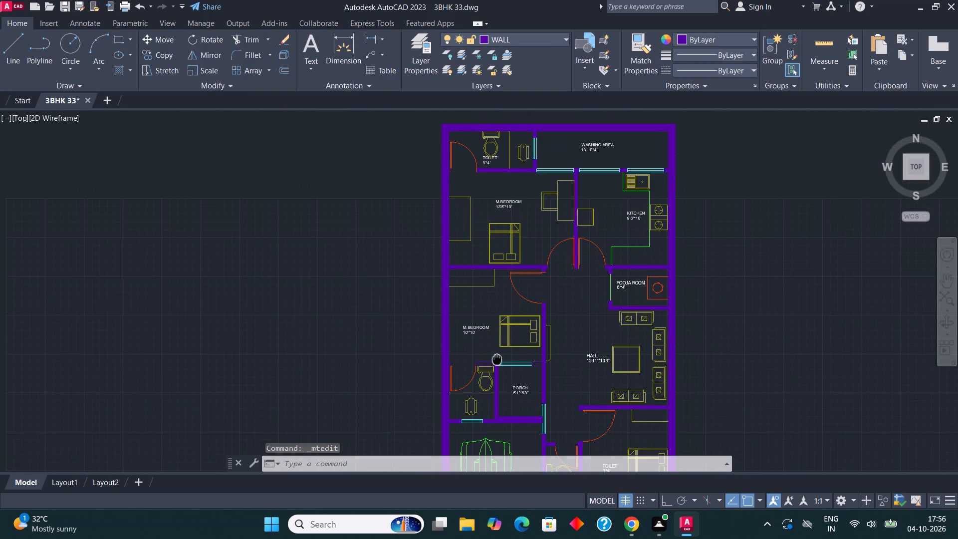
{"action": "middle_click_drag", "start_coordinate": [497, 360], "coordinate": [495, 360]}
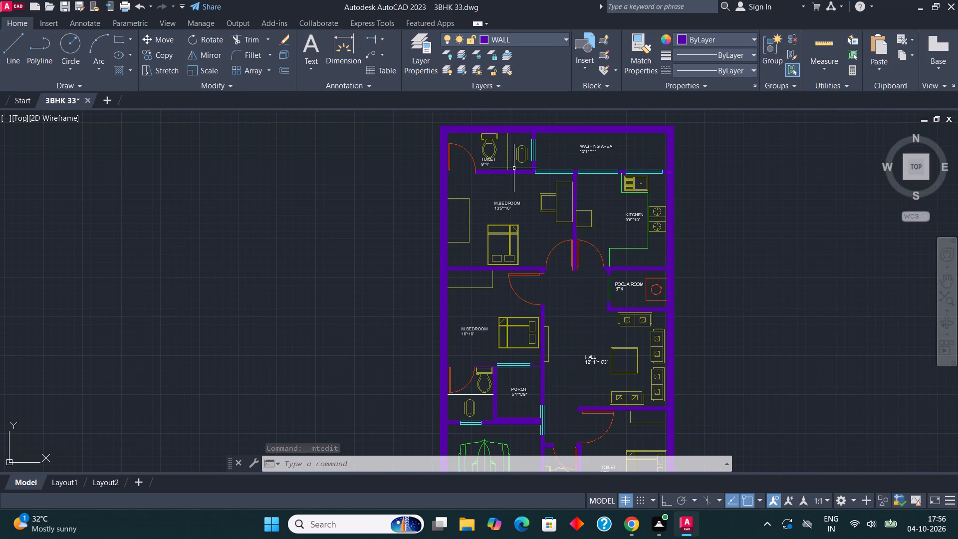
{"action": "scroll", "coordinate": [486, 155], "scroll_direction": "up", "scroll_amount": 1}
{"action": "left_click", "coordinate": [485, 161]}
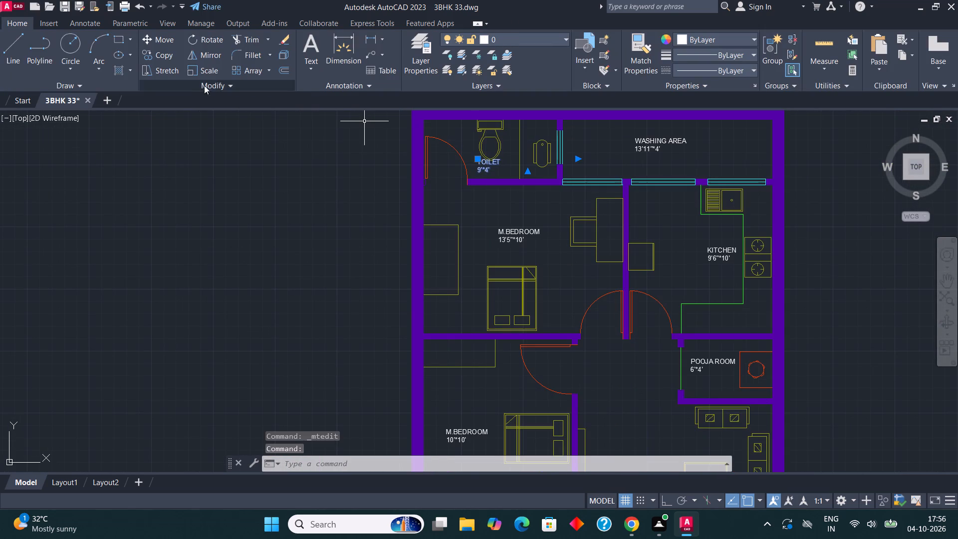
{"action": "left_click", "coordinate": [162, 58]}
{"action": "left_click", "coordinate": [498, 155]}
{"action": "scroll", "coordinate": [515, 153], "scroll_direction": "down", "scroll_amount": 2}
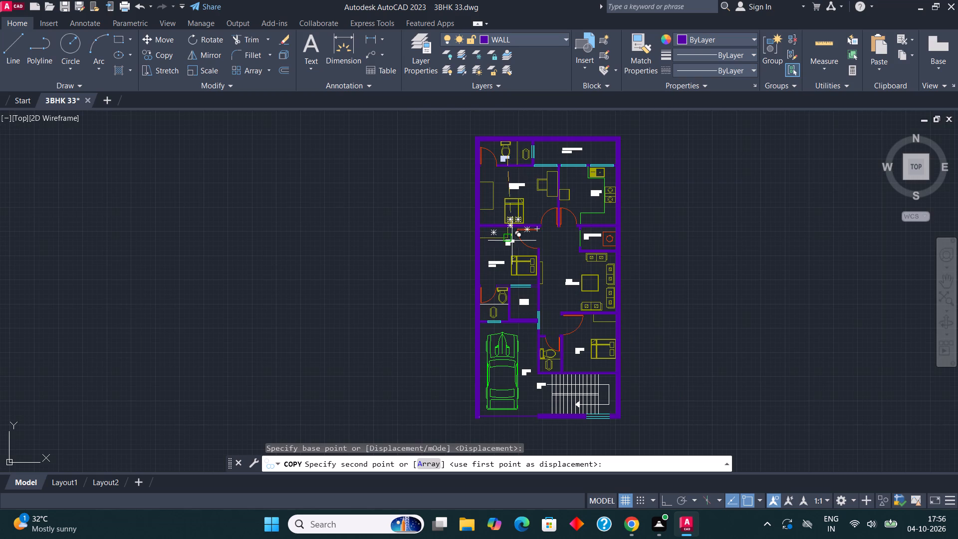
{"action": "scroll", "coordinate": [499, 292], "scroll_direction": "up", "scroll_amount": 3}
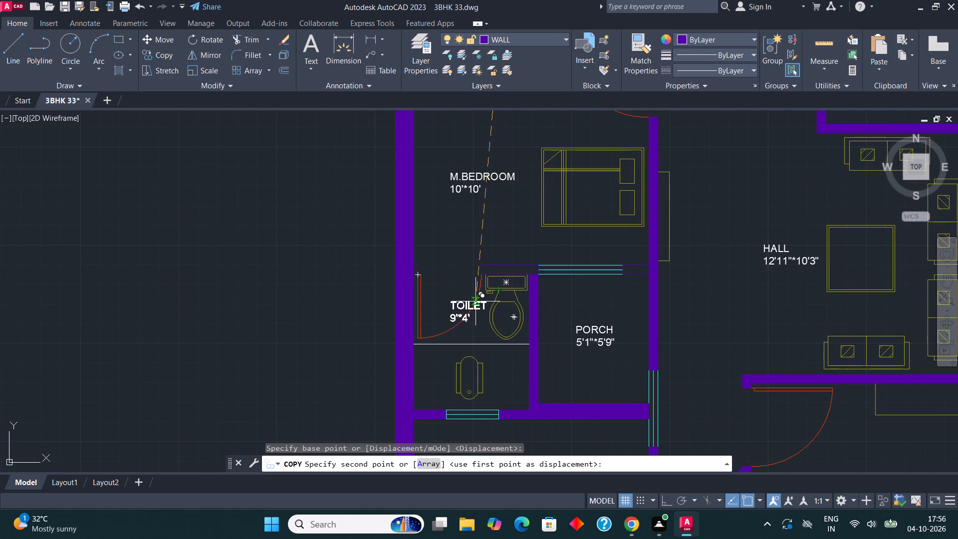
{"action": "middle_click_drag", "start_coordinate": [479, 291], "coordinate": [485, 258]}
{"action": "scroll", "coordinate": [471, 315], "scroll_direction": "up", "scroll_amount": 1}
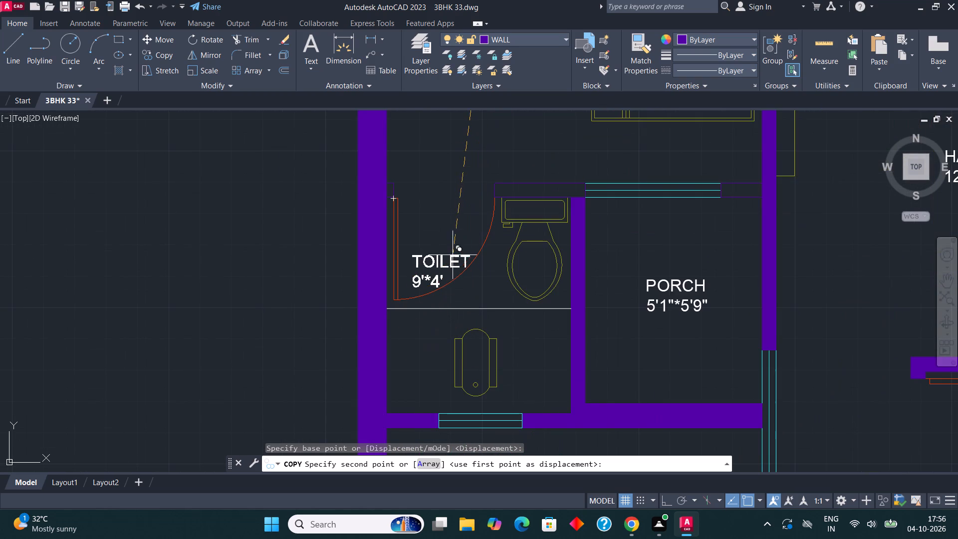
{"action": "left_click", "coordinate": [450, 226]}
{"action": "key", "text": "Escape"}
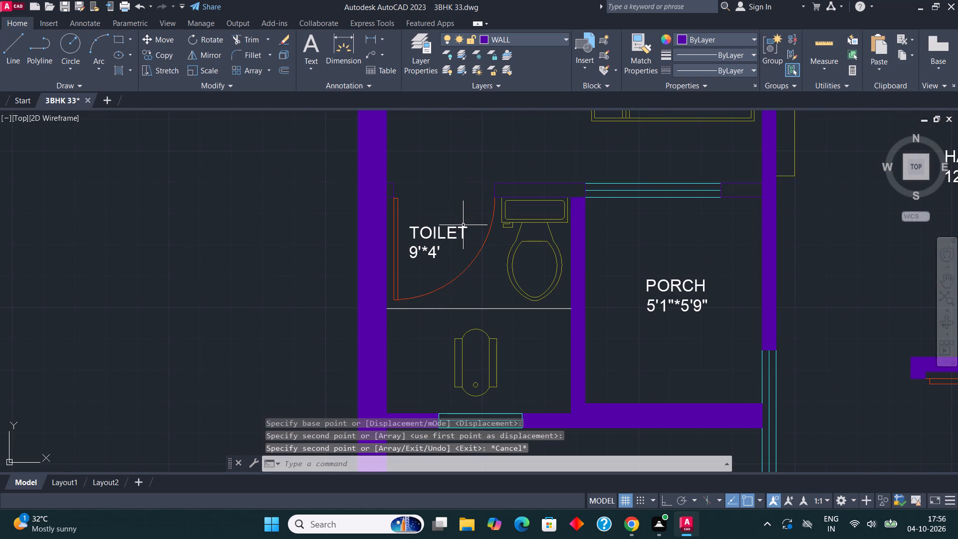
Change the size line of the copied TOILET label next to the porch to 4'*6'2".
{"action": "left_click", "coordinate": [421, 234]}
{"action": "right_click", "coordinate": [420, 234]}
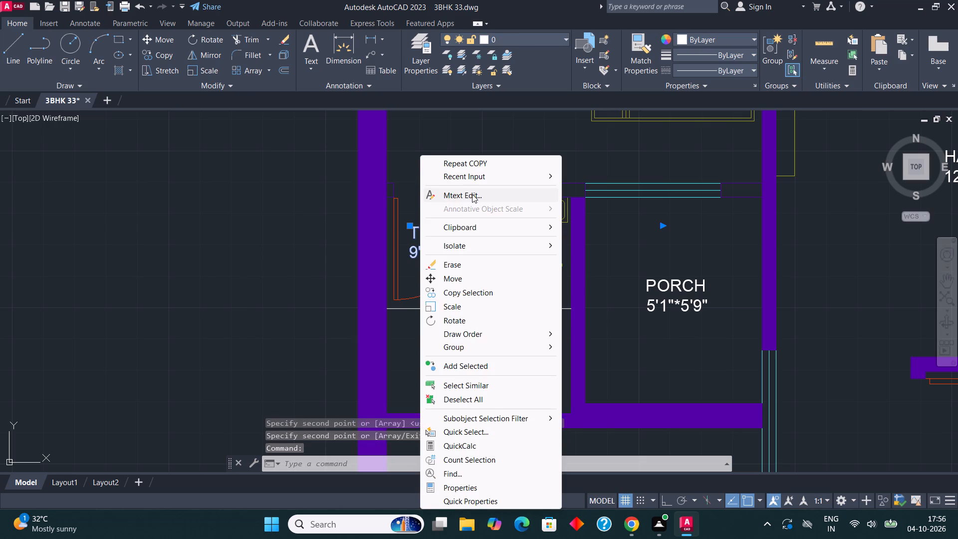
{"action": "left_click", "coordinate": [472, 194]}
{"action": "left_click", "coordinate": [444, 257]}
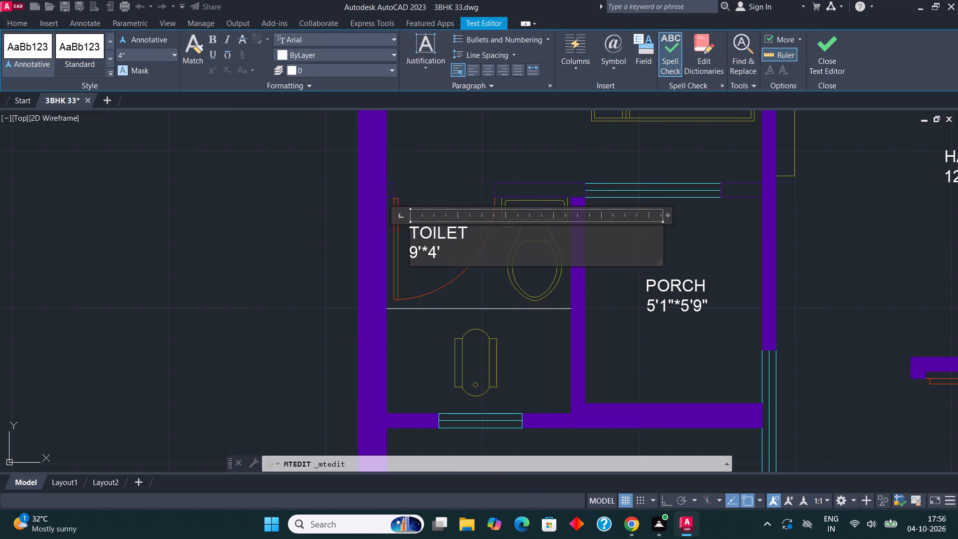
{"action": "key", "text": "BackSpace"}
{"action": "key", "text": "BackSpace"}
{"action": "key", "text": "BackSpace"}
{"action": "key", "text": "BackSpace"}
{"action": "key", "text": "BackSpace"}
{"action": "type", "text": "4'"}
{"action": "type", "text": "*6'2"}
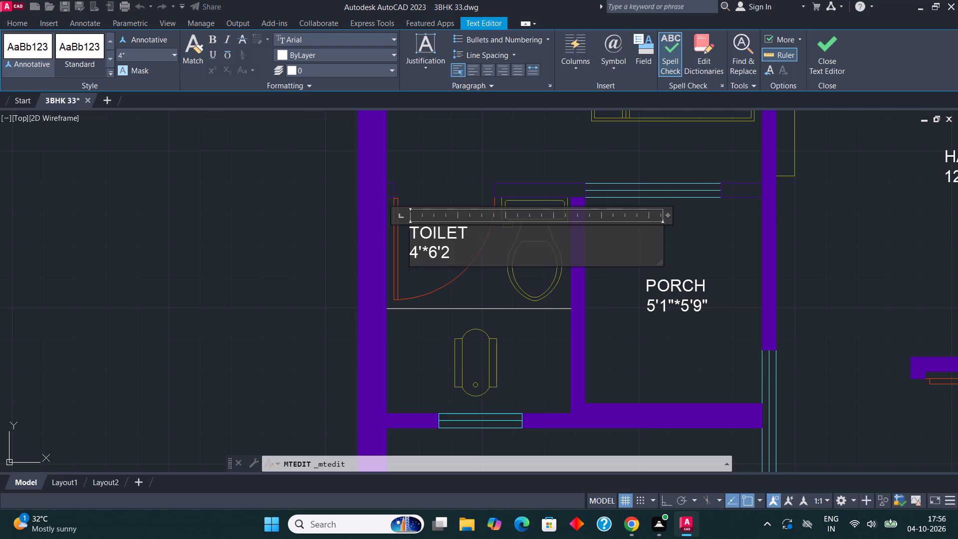
{"action": "key", "text": "shift+quotedbl"}
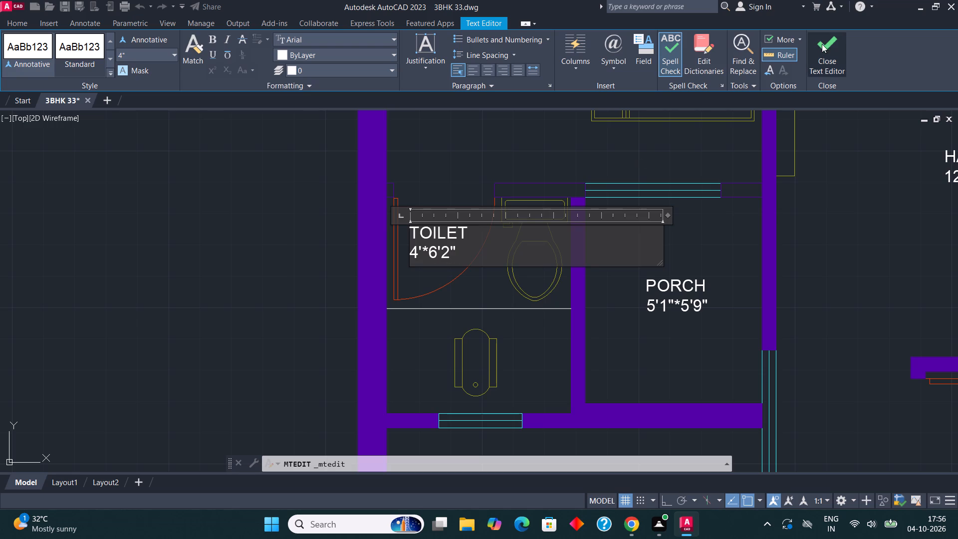
{"action": "left_click", "coordinate": [822, 44]}
Replace the TOILET label beside the car with PARKING and, on a second line, 10'*15'.
{"action": "scroll", "coordinate": [366, 319], "scroll_direction": "down", "scroll_amount": 5}
{"action": "middle_click_drag", "start_coordinate": [435, 237], "coordinate": [442, 225]}
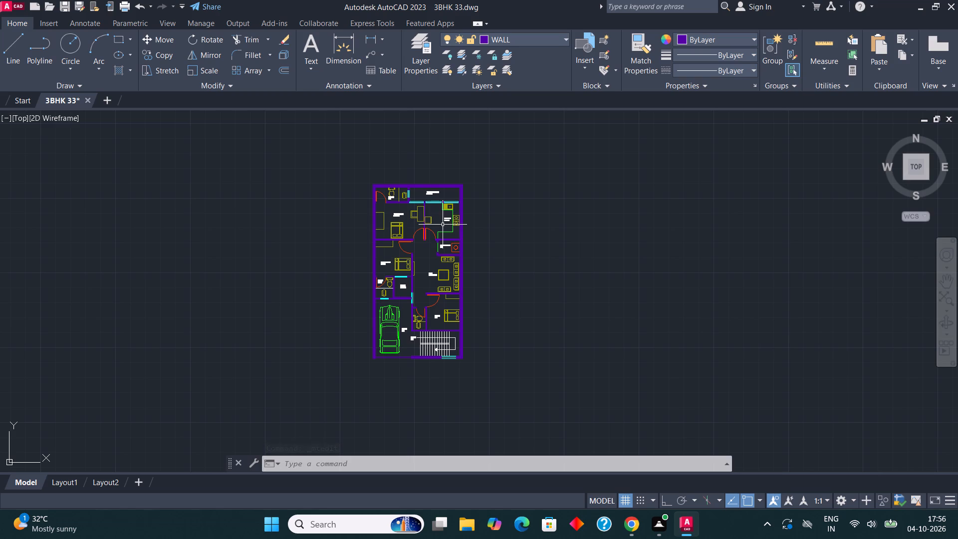
{"action": "scroll", "coordinate": [404, 348], "scroll_direction": "up", "scroll_amount": 3}
{"action": "scroll", "coordinate": [383, 283], "scroll_direction": "up", "scroll_amount": 2}
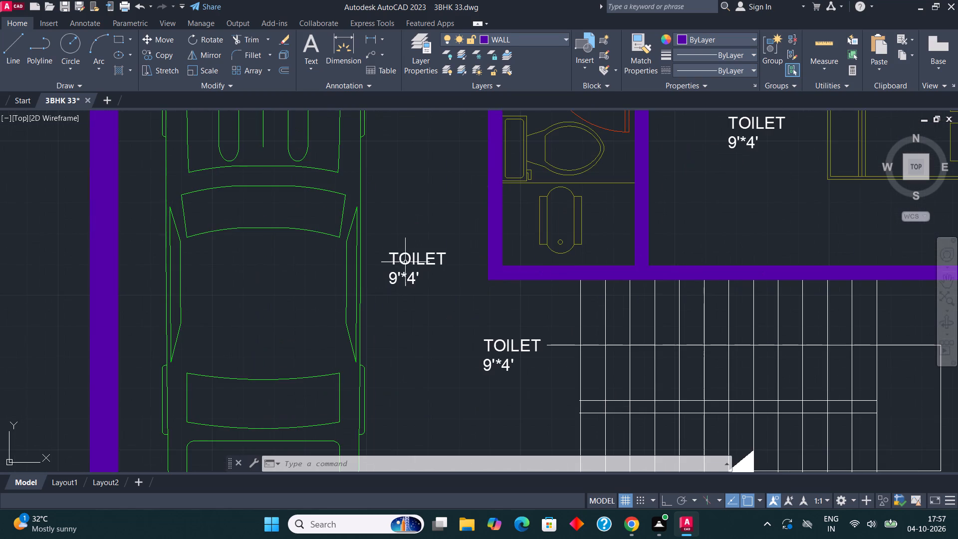
{"action": "left_click", "coordinate": [406, 261]}
{"action": "right_click", "coordinate": [406, 261]}
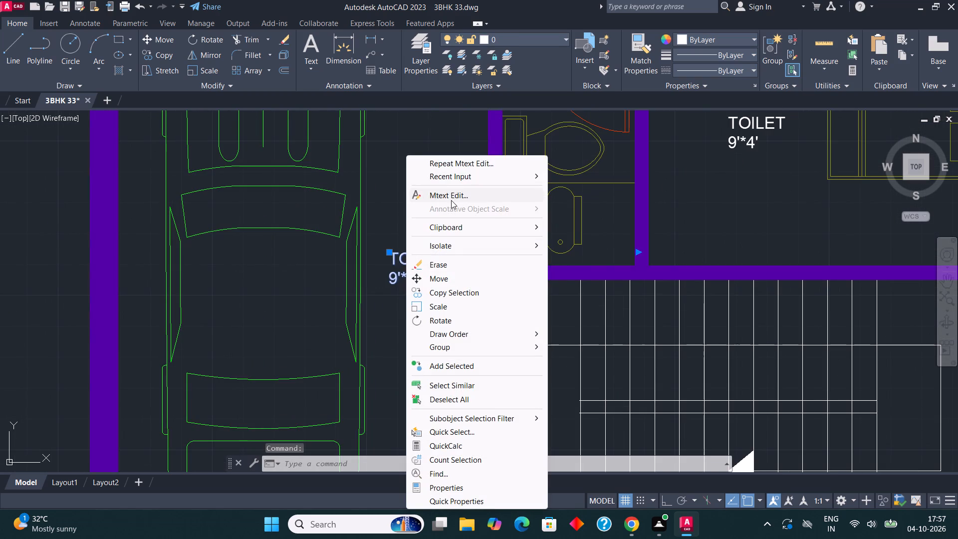
{"action": "left_click", "coordinate": [451, 200]}
{"action": "left_click", "coordinate": [458, 284]}
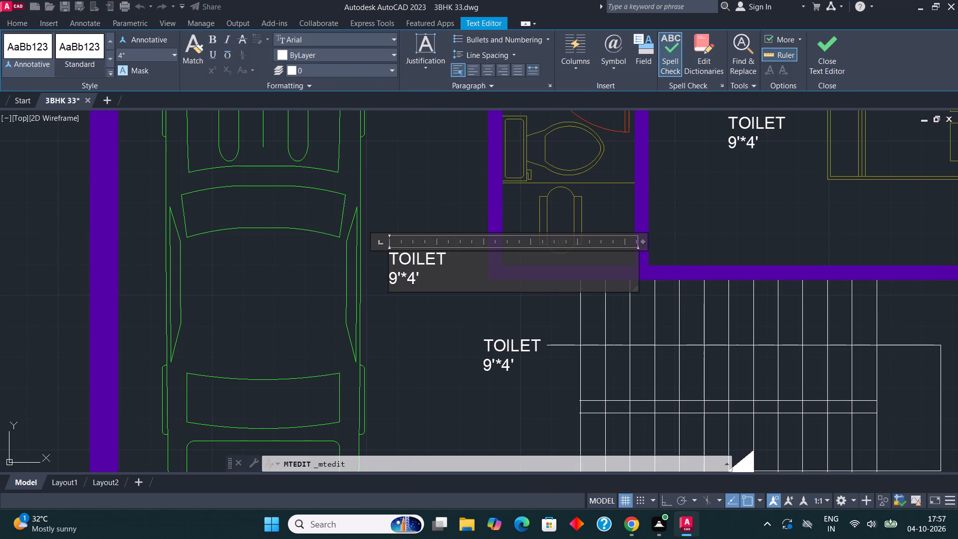
{"action": "key", "text": "BackSpace"}
{"action": "key", "text": "BackSpace"}
{"action": "key", "text": "BackSpace"}
{"action": "key", "text": "BackSpace"}
{"action": "key", "text": "BackSpace"}
{"action": "key", "text": "BackSpace"}
{"action": "key", "text": "BackSpace"}
{"action": "key", "text": "BackSpace"}
{"action": "key", "text": "BackSpace"}
{"action": "key", "text": "BackSpace"}
{"action": "key", "text": "BackSpace"}
{"action": "key", "text": "BackSpace"}
{"action": "key", "text": "BackSpace"}
{"action": "key", "text": "BackSpace"}
{"action": "key", "text": "BackSpace"}
{"action": "key", "text": "BackSpace"}
{"action": "key", "text": "BackSpace"}
{"action": "key", "text": "BackSpace"}
{"action": "key", "text": "BackSpace"}
{"action": "key", "text": "BackSpace"}
{"action": "type", "text": "PARKING"}
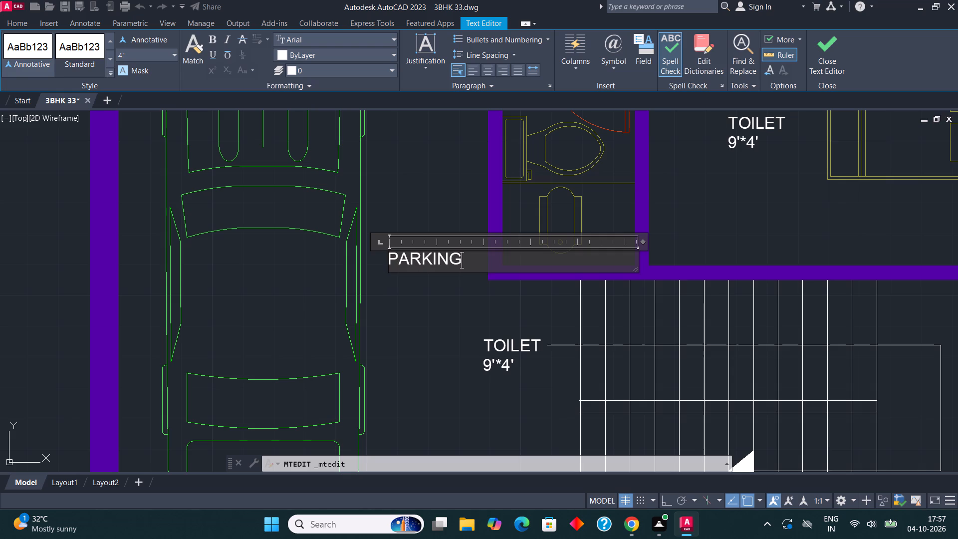
{"action": "key", "text": "Return"}
{"action": "type", "text": "10'"}
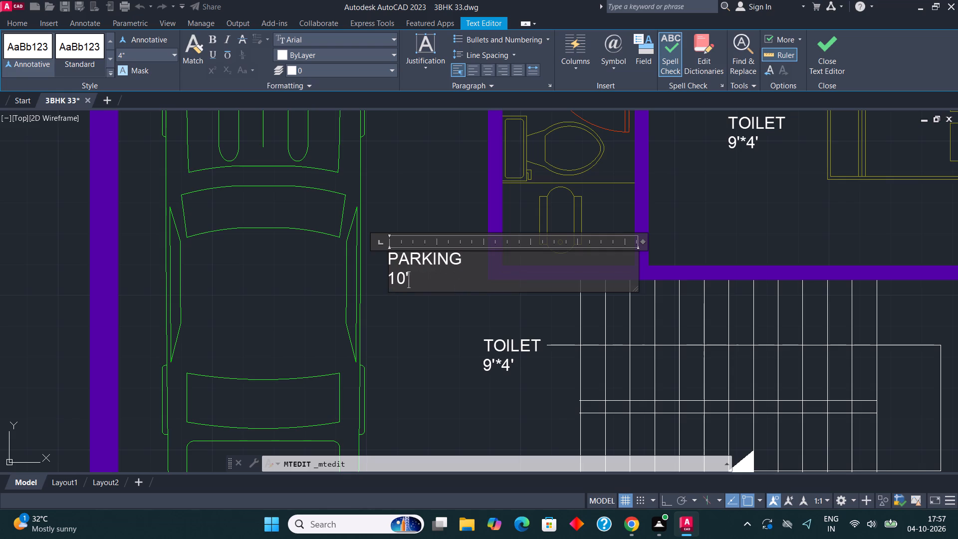
{"action": "type", "text": "*15'"}
{"action": "left_click", "coordinate": [831, 44]}
Replace the TOILET label at the start of the staircase direction line with UP.
{"action": "scroll", "coordinate": [417, 289], "scroll_direction": "down", "scroll_amount": 3}
{"action": "middle_click_drag", "start_coordinate": [480, 288], "coordinate": [486, 269]}
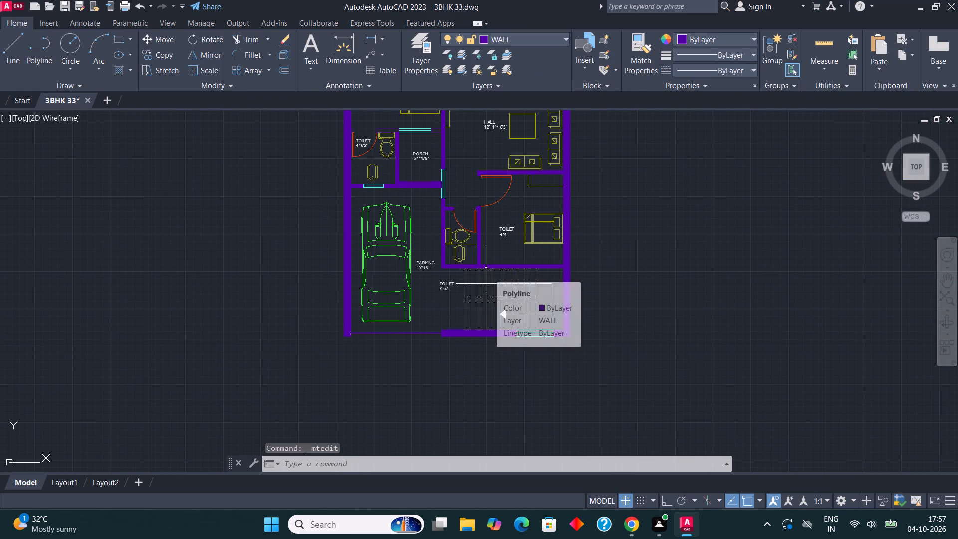
{"action": "scroll", "coordinate": [463, 286], "scroll_direction": "up", "scroll_amount": 4}
{"action": "left_click", "coordinate": [342, 277]}
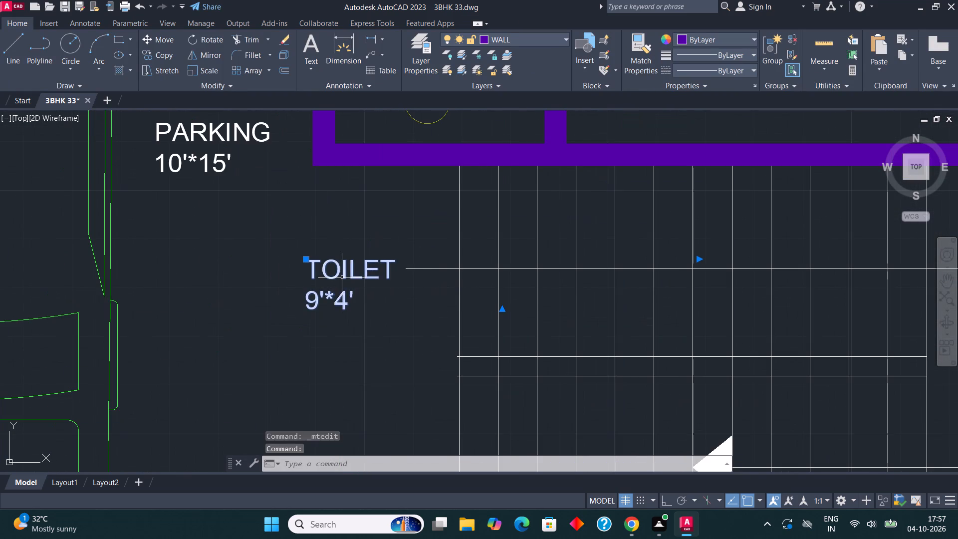
{"action": "right_click", "coordinate": [341, 279]}
{"action": "left_click", "coordinate": [407, 197]}
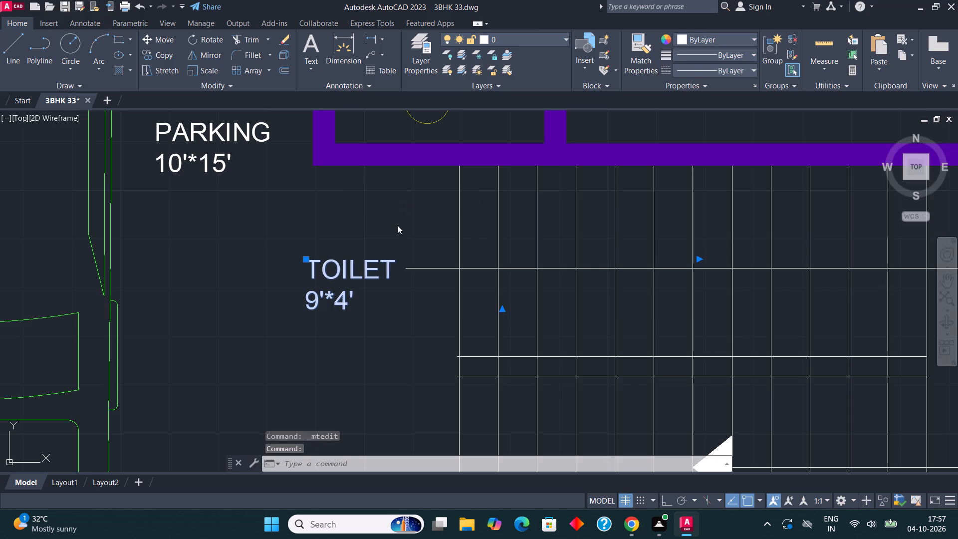
{"action": "left_click", "coordinate": [381, 301]}
{"action": "key", "text": "BackSpace"}
{"action": "key", "text": "BackSpace"}
{"action": "key", "text": "BackSpace"}
{"action": "key", "text": "BackSpace"}
{"action": "key", "text": "BackSpace"}
{"action": "key", "text": "BackSpace"}
{"action": "key", "text": "BackSpace"}
{"action": "key", "text": "BackSpace"}
{"action": "key", "text": "BackSpace"}
{"action": "key", "text": "BackSpace"}
{"action": "key", "text": "BackSpace"}
{"action": "key", "text": "BackSpace"}
{"action": "key", "text": "BackSpace"}
{"action": "key", "text": "BackSpace"}
{"action": "key", "text": "BackSpace"}
{"action": "key", "text": "BackSpace"}
{"action": "key", "text": "BackSpace"}
{"action": "key", "text": "BackSpace"}
{"action": "key", "text": "BackSpace"}
{"action": "key", "text": "BackSpace"}
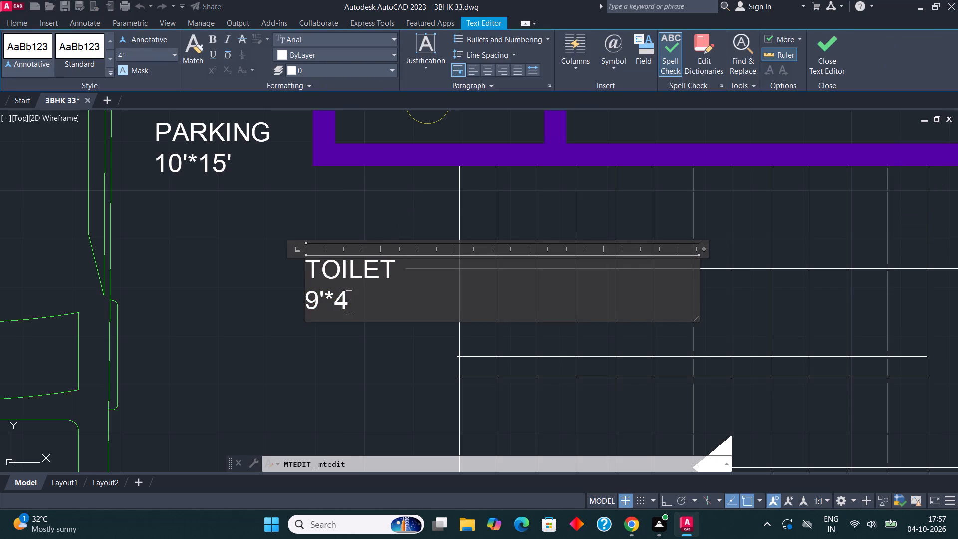
{"action": "type", "text": "UP"}
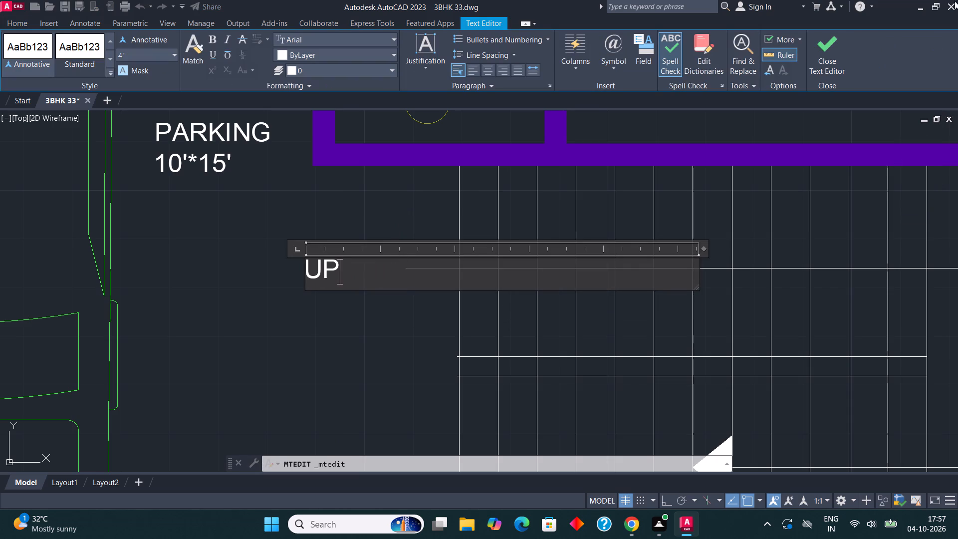
{"action": "left_click", "coordinate": [823, 47]}
Move the UP label horizontally so it sits close to the start of the staircase direction line.
{"action": "left_click", "coordinate": [340, 267]}
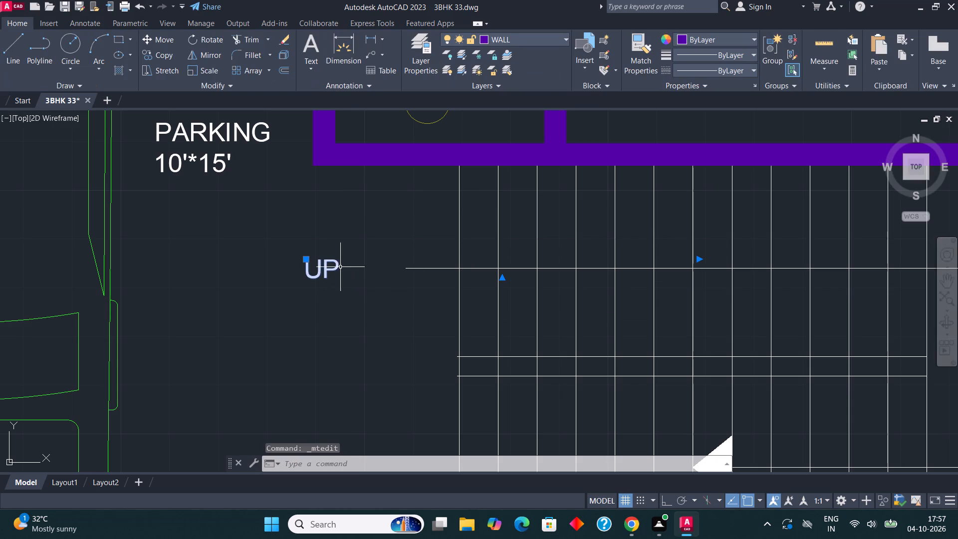
{"action": "left_click", "coordinate": [170, 42]}
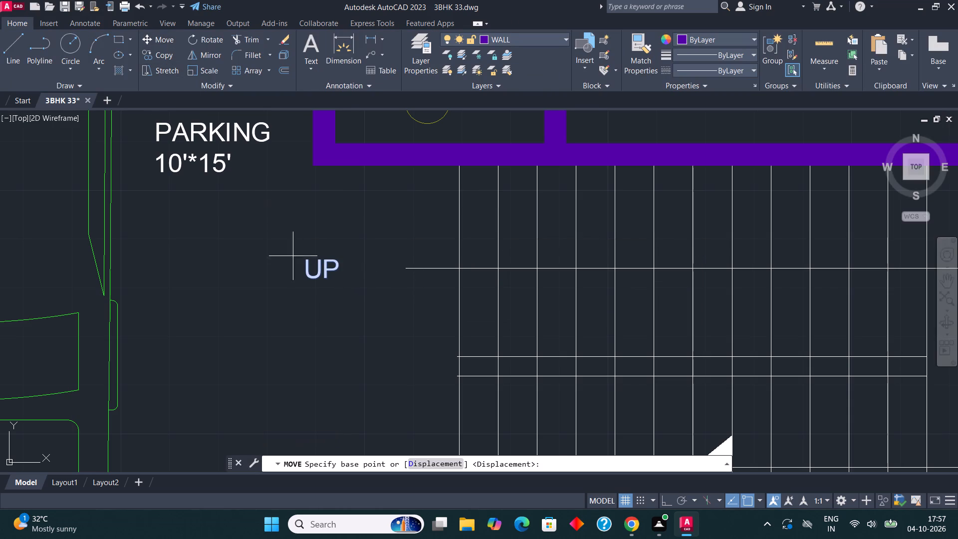
{"action": "left_click", "coordinate": [296, 258]}
{"action": "left_click", "coordinate": [356, 259]}
Replace the TOILET label in the bedroom above the staircase with BEDROOM and, on a second line, 9'2"*10'.
{"action": "scroll", "coordinate": [331, 260], "scroll_direction": "down", "scroll_amount": 2}
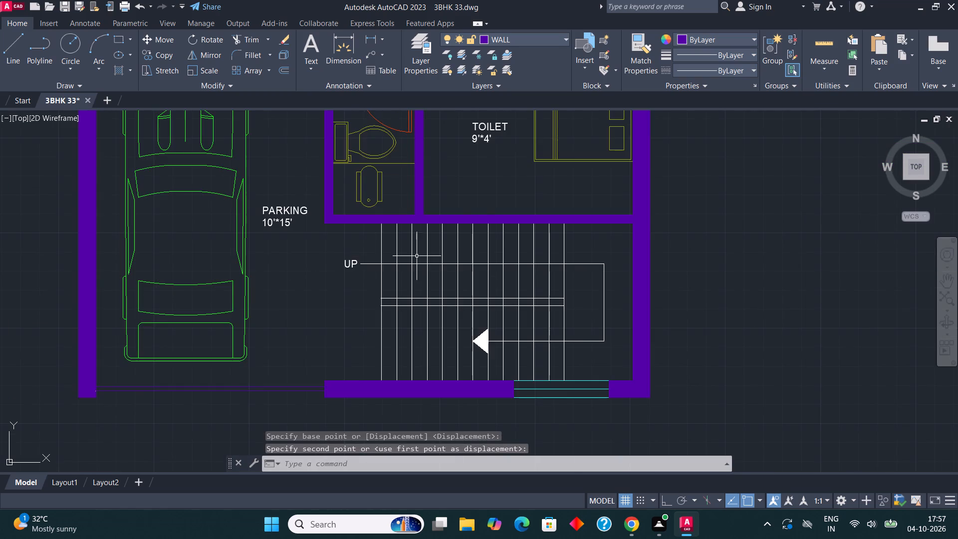
{"action": "scroll", "coordinate": [405, 269], "scroll_direction": "down", "scroll_amount": 1}
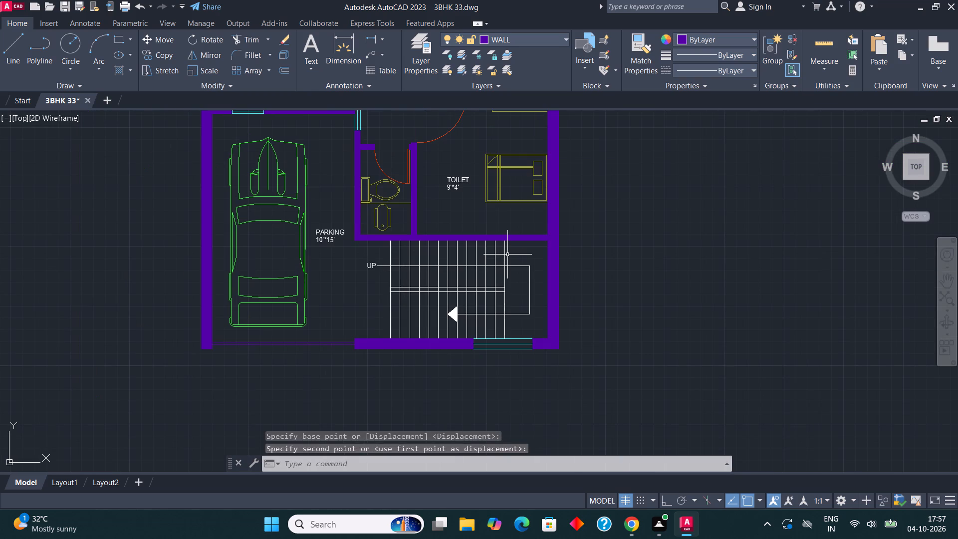
{"action": "middle_click_drag", "start_coordinate": [473, 211], "coordinate": [473, 364]}
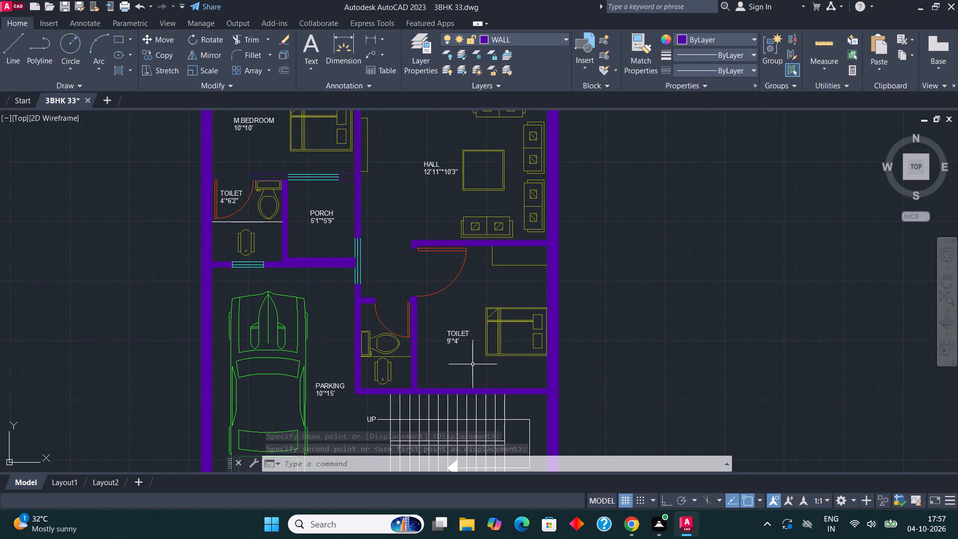
{"action": "left_click", "coordinate": [450, 332]}
{"action": "right_click", "coordinate": [450, 332]}
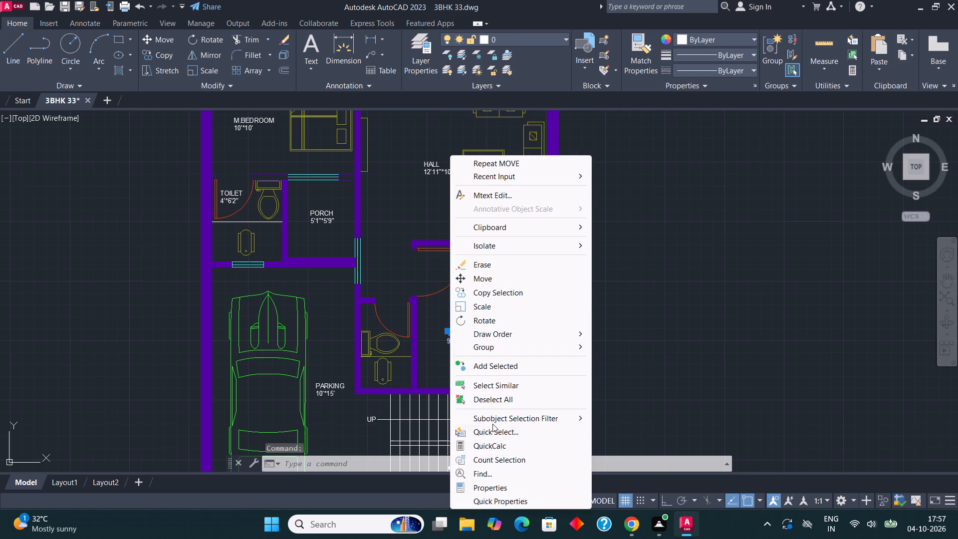
{"action": "left_click", "coordinate": [505, 196]}
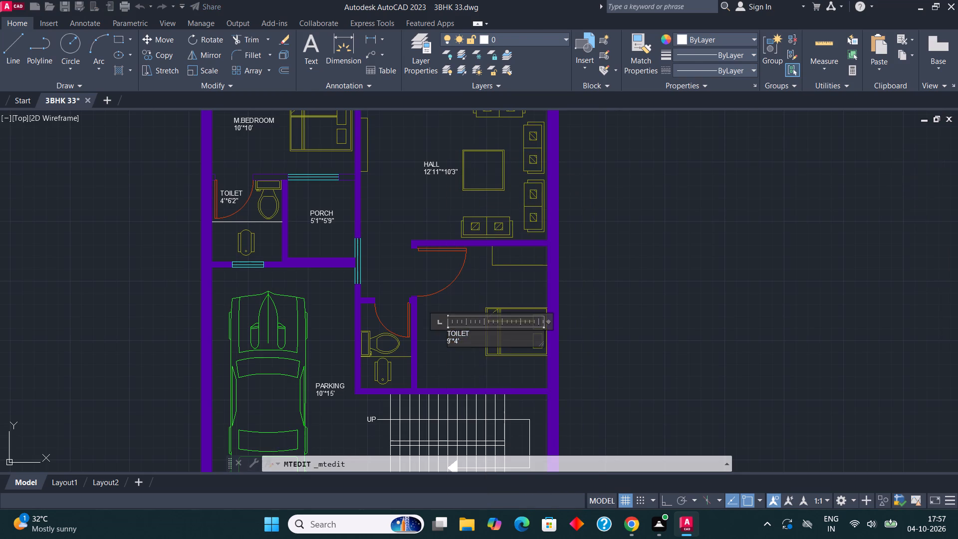
{"action": "scroll", "coordinate": [466, 344], "scroll_direction": "up", "scroll_amount": 3}
{"action": "left_click", "coordinate": [450, 340]}
{"action": "key", "text": "BackSpace"}
{"action": "key", "text": "BackSpace"}
{"action": "key", "text": "BackSpace"}
{"action": "key", "text": "BackSpace"}
{"action": "key", "text": "BackSpace"}
{"action": "key", "text": "BackSpace"}
{"action": "key", "text": "BackSpace"}
{"action": "key", "text": "BackSpace"}
{"action": "key", "text": "BackSpace"}
{"action": "key", "text": "BackSpace"}
{"action": "key", "text": "BackSpace"}
{"action": "key", "text": "BackSpace"}
{"action": "key", "text": "BackSpace"}
{"action": "key", "text": "BackSpace"}
{"action": "key", "text": "BackSpace"}
{"action": "key", "text": "BackSpace"}
{"action": "key", "text": "BackSpace"}
{"action": "key", "text": "BackSpace"}
{"action": "key", "text": "BackSpace"}
{"action": "key", "text": "BackSpace"}
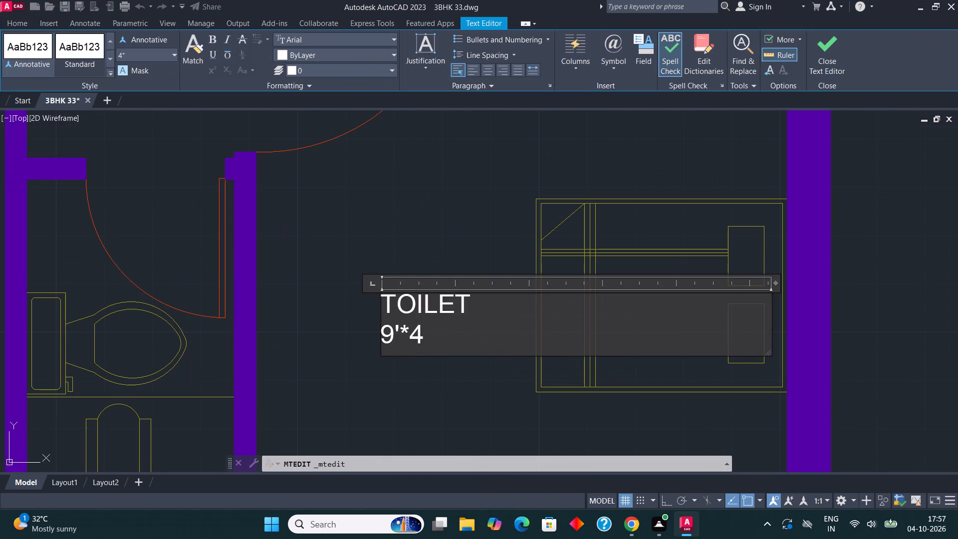
{"action": "type", "text": "BEDROOM"}
{"action": "key", "text": "Return"}
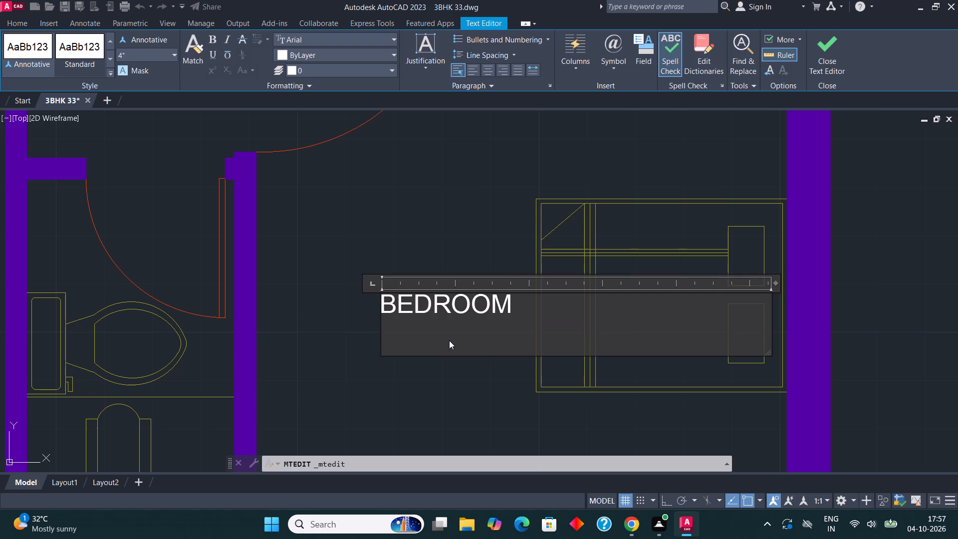
{"action": "type", "text": "9'2\"*10'"}
{"action": "left_click", "coordinate": [833, 42]}
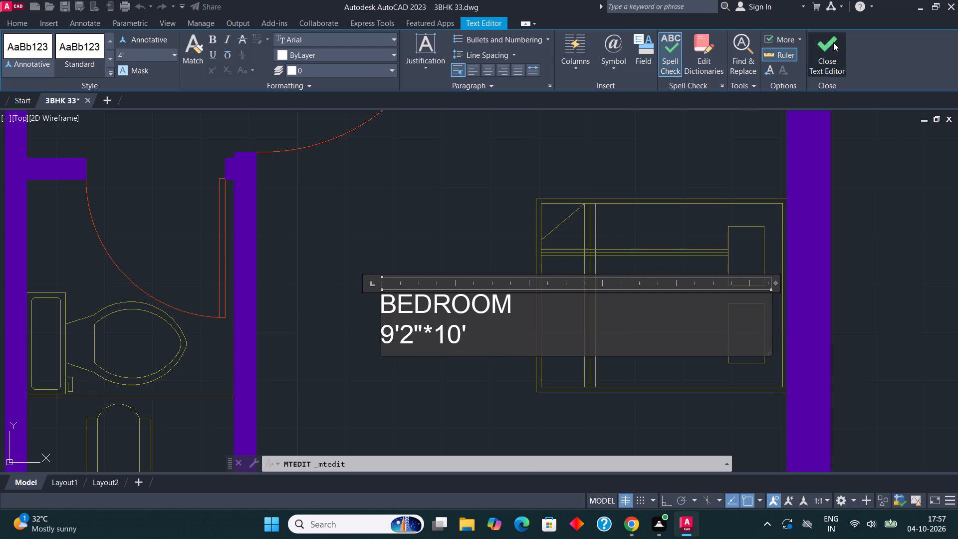
{"action": "scroll", "coordinate": [427, 283], "scroll_direction": "down", "scroll_amount": 3}
{"action": "middle_click_drag", "start_coordinate": [493, 283], "coordinate": [503, 303]}
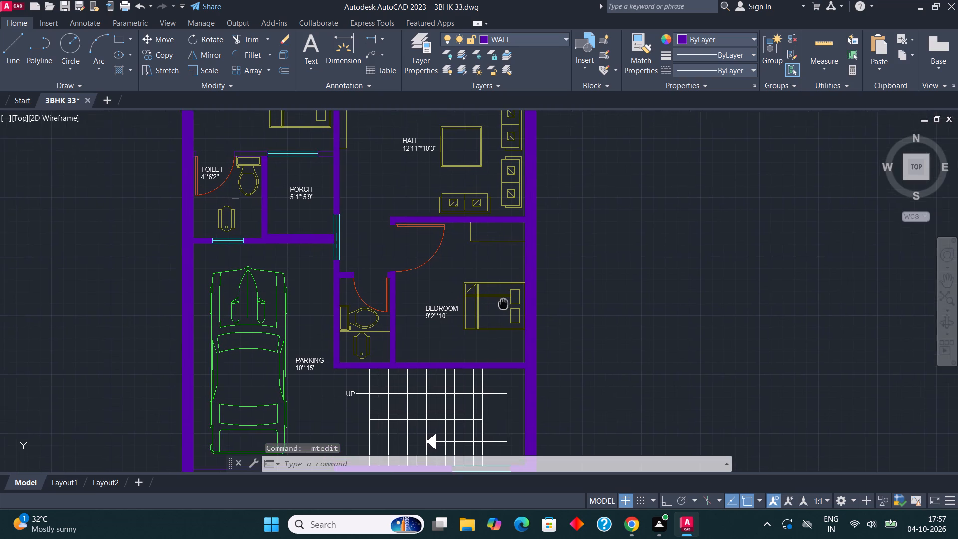
Copy the PORCH label into the wardrobe outline of the bedroom above the staircase.
{"action": "middle_click_drag", "start_coordinate": [503, 303], "coordinate": [587, 328]}
{"action": "middle_click_drag", "start_coordinate": [609, 254], "coordinate": [597, 254]}
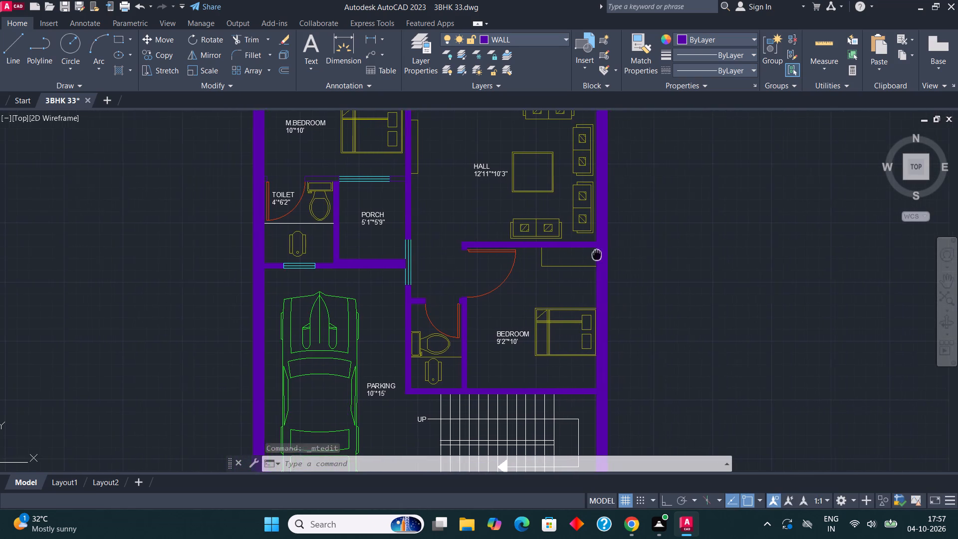
{"action": "middle_click_drag", "start_coordinate": [597, 254], "coordinate": [592, 290]}
{"action": "scroll", "coordinate": [363, 255], "scroll_direction": "up", "scroll_amount": 2}
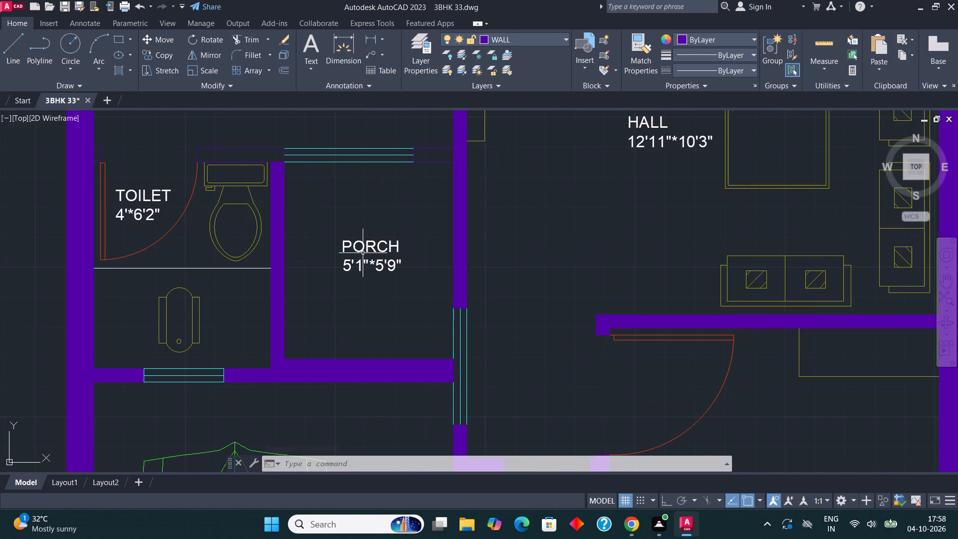
{"action": "left_click", "coordinate": [364, 253]}
{"action": "left_click", "coordinate": [168, 34]}
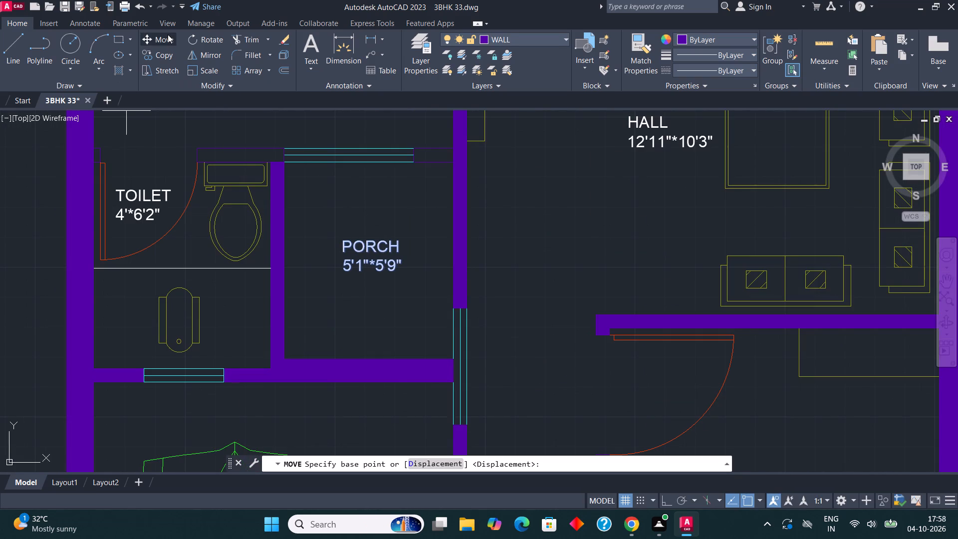
{"action": "key", "text": "Escape"}
{"action": "left_click", "coordinate": [346, 253]}
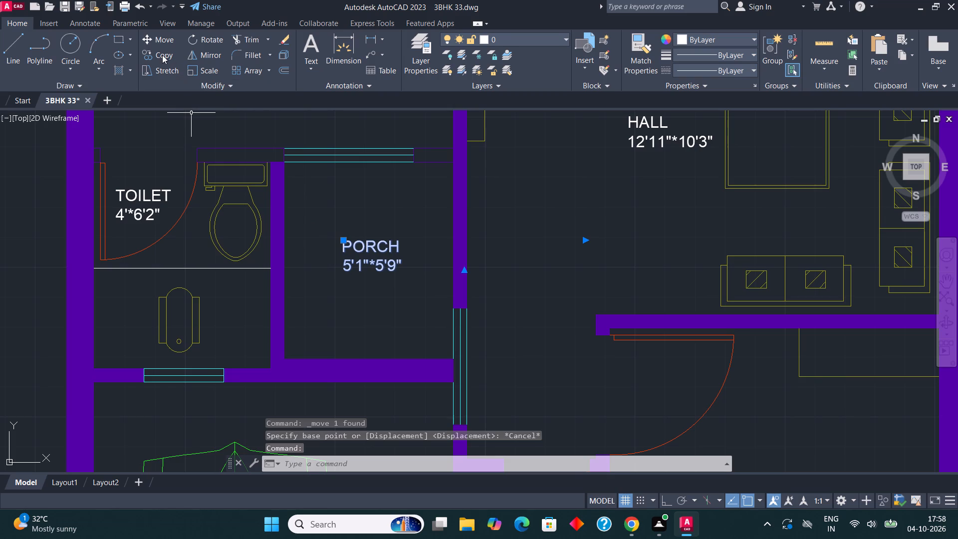
{"action": "left_click", "coordinate": [162, 55]}
{"action": "left_click", "coordinate": [365, 259]}
{"action": "scroll", "coordinate": [292, 261], "scroll_direction": "down", "scroll_amount": 3}
{"action": "scroll", "coordinate": [417, 287], "scroll_direction": "up", "scroll_amount": 4}
{"action": "left_click", "coordinate": [444, 287]}
{"action": "key", "text": "Escape"}
Replace the copied PORCH text and its size in the bedroom's wardrobe with WARDROBE.
{"action": "left_click", "coordinate": [455, 250]}
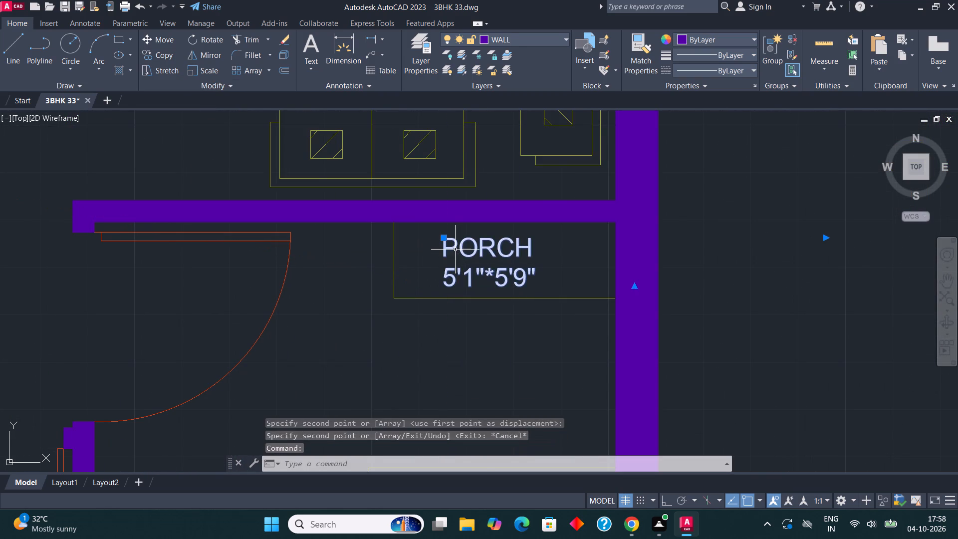
{"action": "right_click", "coordinate": [455, 251]}
{"action": "left_click", "coordinate": [507, 198]}
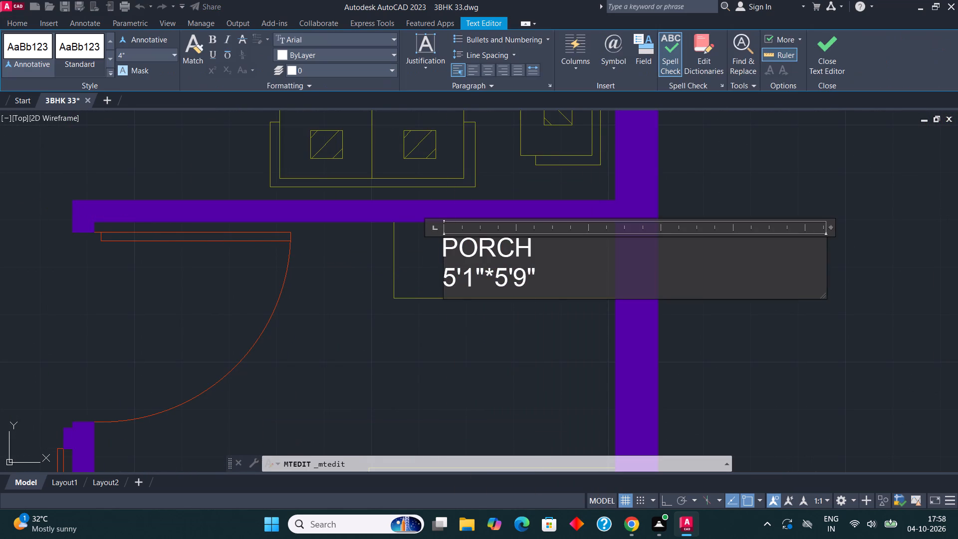
{"action": "left_click", "coordinate": [543, 268]}
{"action": "left_click", "coordinate": [542, 285]}
{"action": "key", "text": "BackSpace"}
{"action": "key", "text": "BackSpace"}
{"action": "key", "text": "BackSpace"}
{"action": "key", "text": "BackSpace"}
{"action": "key", "text": "BackSpace"}
{"action": "key", "text": "BackSpace"}
{"action": "key", "text": "BackSpace"}
{"action": "key", "text": "BackSpace"}
{"action": "key", "text": "BackSpace"}
{"action": "key", "text": "BackSpace"}
{"action": "key", "text": "BackSpace"}
{"action": "key", "text": "BackSpace"}
{"action": "key", "text": "BackSpace"}
{"action": "key", "text": "BackSpace"}
{"action": "key", "text": "BackSpace"}
{"action": "key", "text": "BackSpace"}
{"action": "key", "text": "BackSpace"}
{"action": "key", "text": "BackSpace"}
{"action": "key", "text": "BackSpace"}
{"action": "key", "text": "BackSpace"}
{"action": "type", "text": "WARDROBE"}
{"action": "left_click", "coordinate": [812, 66]}
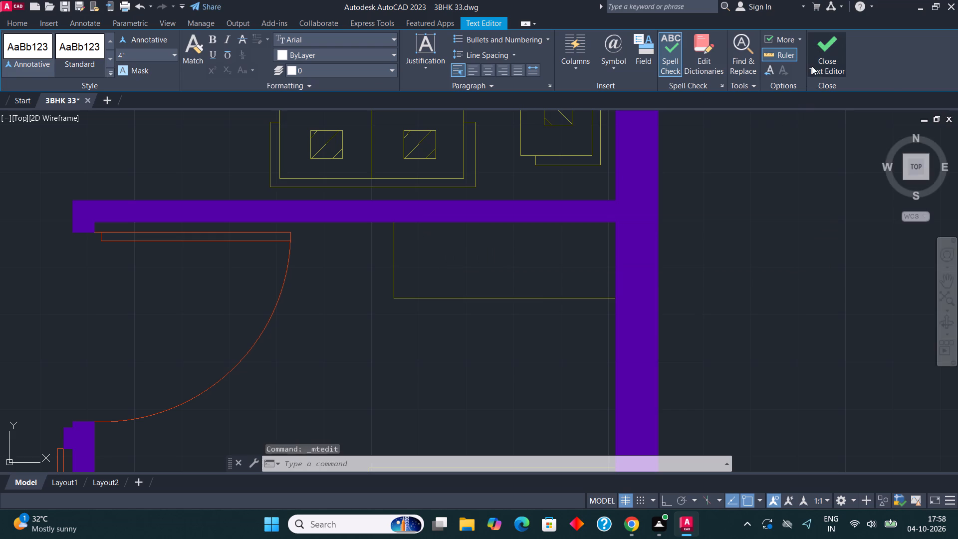
Copy the WARDROBE label into the wardrobe outline of the 10'*10' M.BEDROOM.
{"action": "left_click", "coordinate": [514, 255]}
{"action": "left_click", "coordinate": [167, 57]}
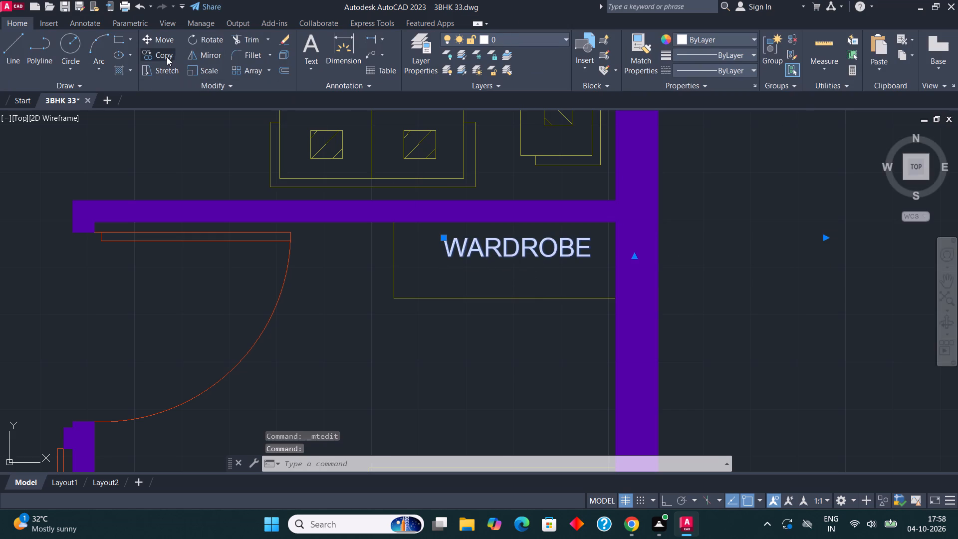
{"action": "left_click", "coordinate": [558, 245]}
{"action": "scroll", "coordinate": [561, 240], "scroll_direction": "down", "scroll_amount": 4}
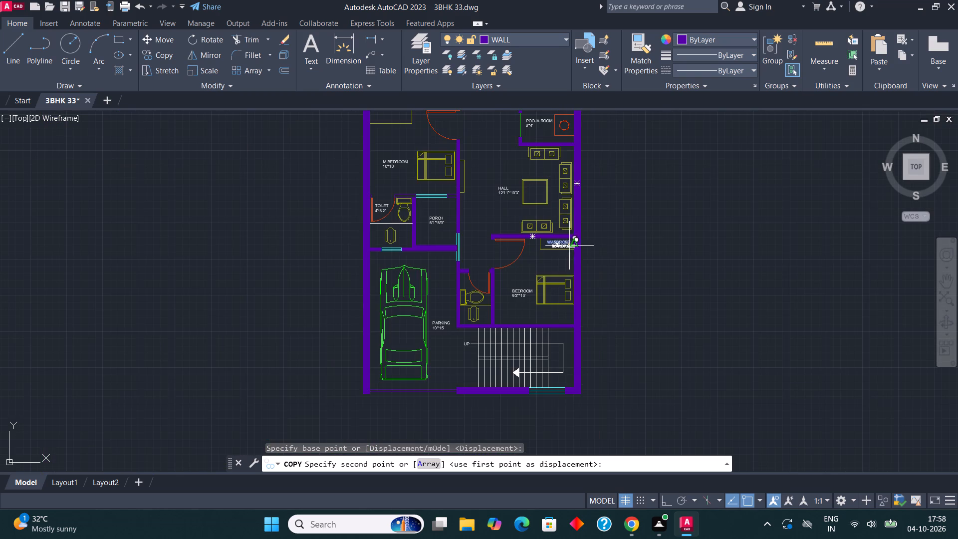
{"action": "middle_click_drag", "start_coordinate": [499, 291], "coordinate": [510, 396]}
{"action": "scroll", "coordinate": [403, 223], "scroll_direction": "up", "scroll_amount": 2}
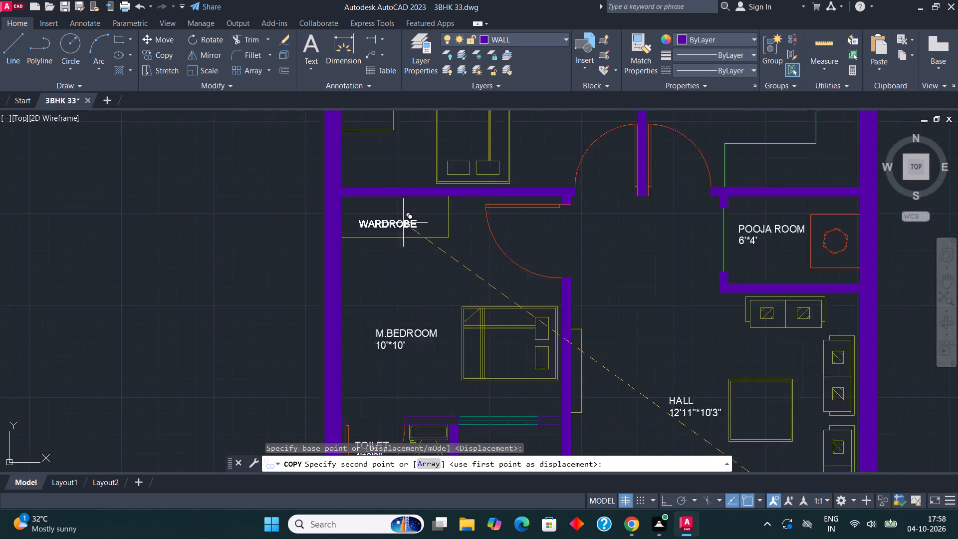
{"action": "scroll", "coordinate": [403, 223], "scroll_direction": "up", "scroll_amount": 1}
{"action": "left_click", "coordinate": [403, 208]}
Place another copy of the WARDROBE label outside the outer wall, beside the 13'5"*10' M.BEDROOM's wardrobe.
{"action": "scroll", "coordinate": [384, 348], "scroll_direction": "down", "scroll_amount": 4}
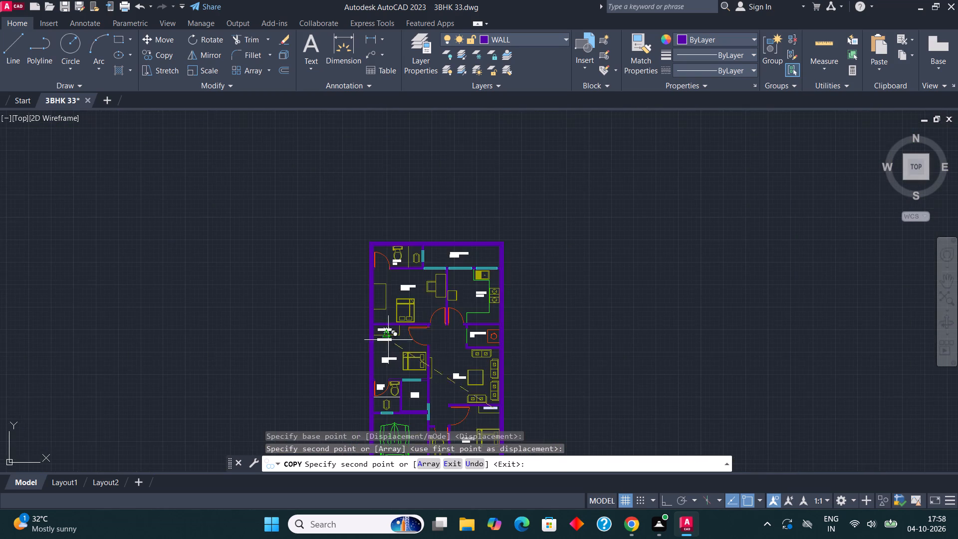
{"action": "scroll", "coordinate": [382, 289], "scroll_direction": "up", "scroll_amount": 6}
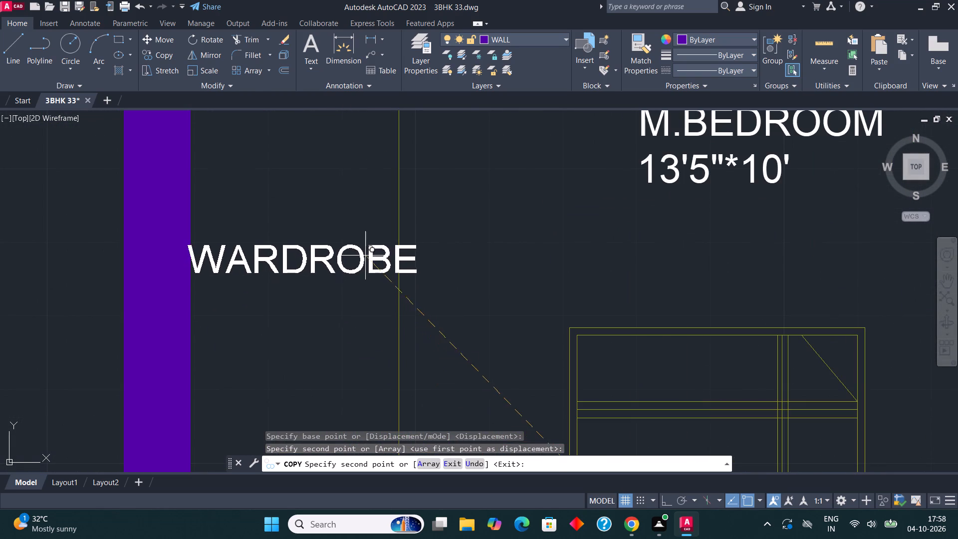
{"action": "scroll", "coordinate": [393, 254], "scroll_direction": "down", "scroll_amount": 3}
{"action": "left_click", "coordinate": [304, 265]}
{"action": "scroll", "coordinate": [305, 289], "scroll_direction": "down", "scroll_amount": 1}
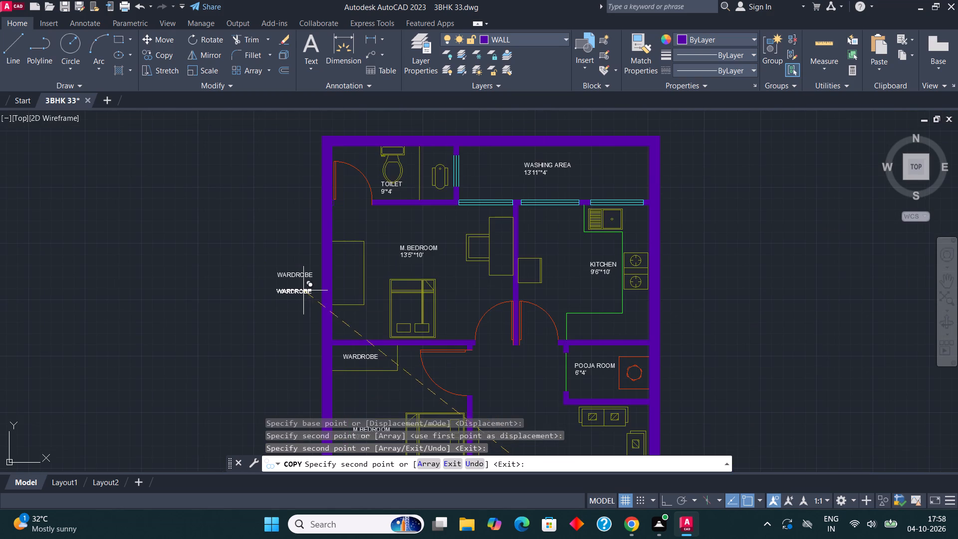
{"action": "key", "text": "Escape"}
Rotate the WARDROBE label outside the wall by 90 degrees so it reads vertically.
{"action": "scroll", "coordinate": [302, 289], "scroll_direction": "up", "scroll_amount": 2}
{"action": "left_click_drag", "start_coordinate": [303, 287], "coordinate": [303, 272]}
{"action": "left_click", "coordinate": [285, 231]}
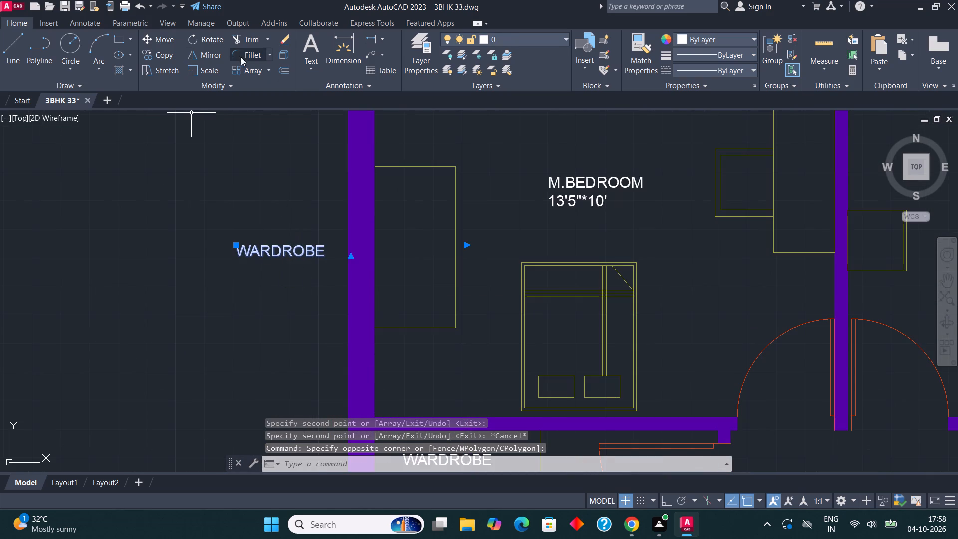
{"action": "left_click", "coordinate": [220, 41]}
{"action": "left_click", "coordinate": [273, 206]}
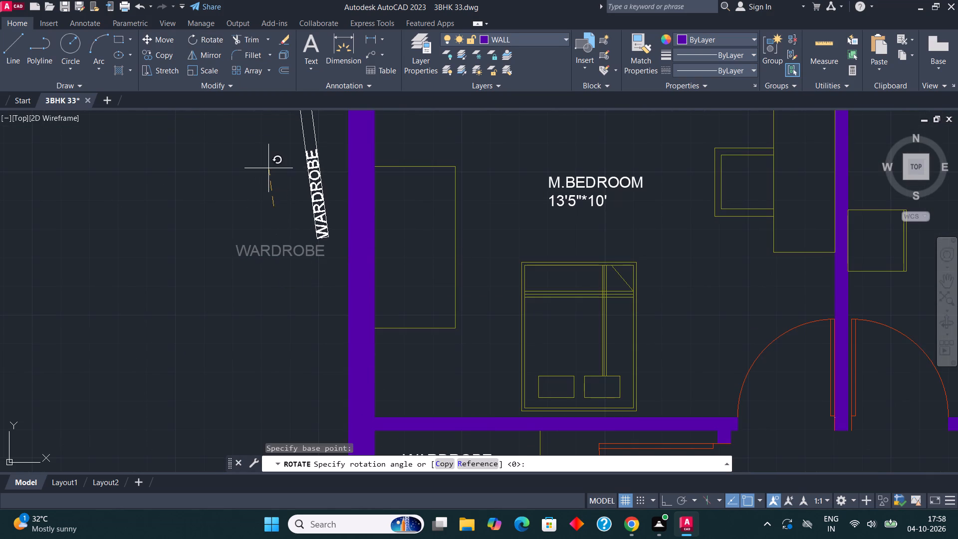
{"action": "key", "text": "F8"}
{"action": "left_click", "coordinate": [277, 185]}
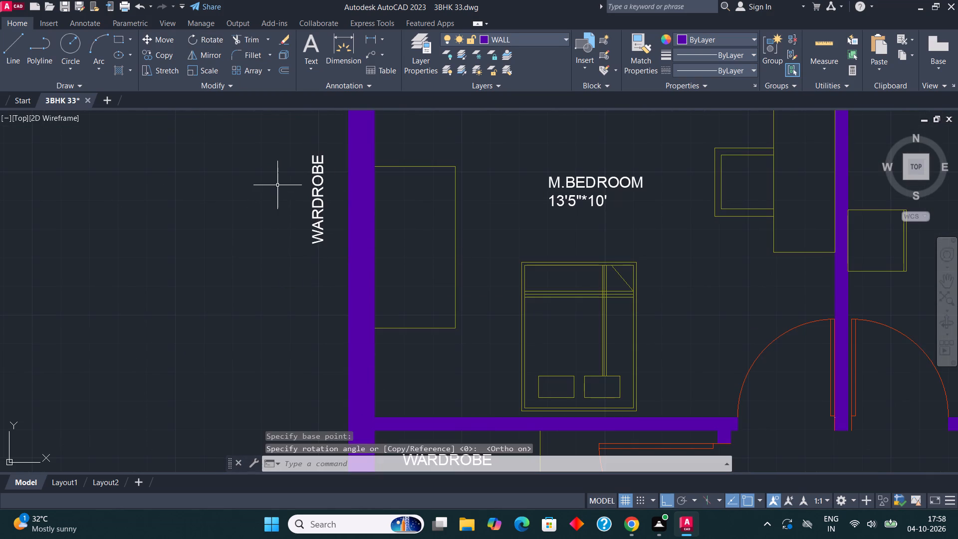
Move the vertical WARDROBE label to the middle of the 13'5"*10' M.BEDROOM's wardrobe outline.
{"action": "left_click", "coordinate": [320, 195]}
{"action": "left_click", "coordinate": [158, 38]}
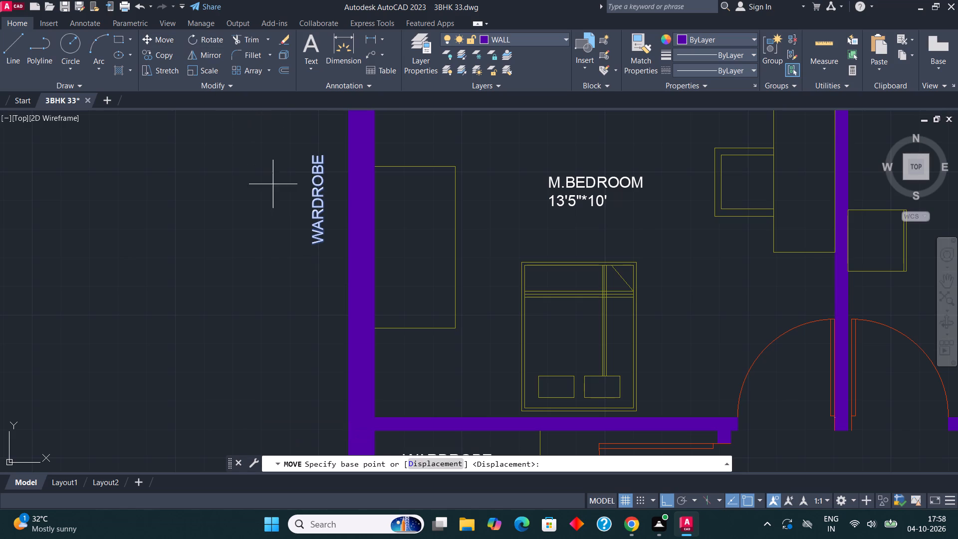
{"action": "left_click", "coordinate": [287, 209]}
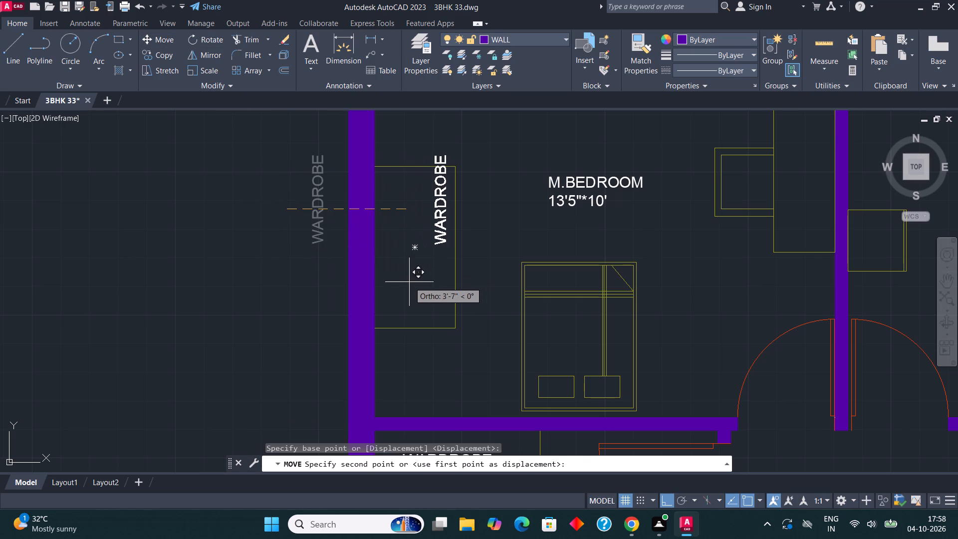
{"action": "key", "text": "F8"}
{"action": "left_click", "coordinate": [382, 257]}
Review the labels across the whole plan, from the upper toilet and bedrooms down to the parking and staircase.
{"action": "scroll", "coordinate": [281, 261], "scroll_direction": "down", "scroll_amount": 1}
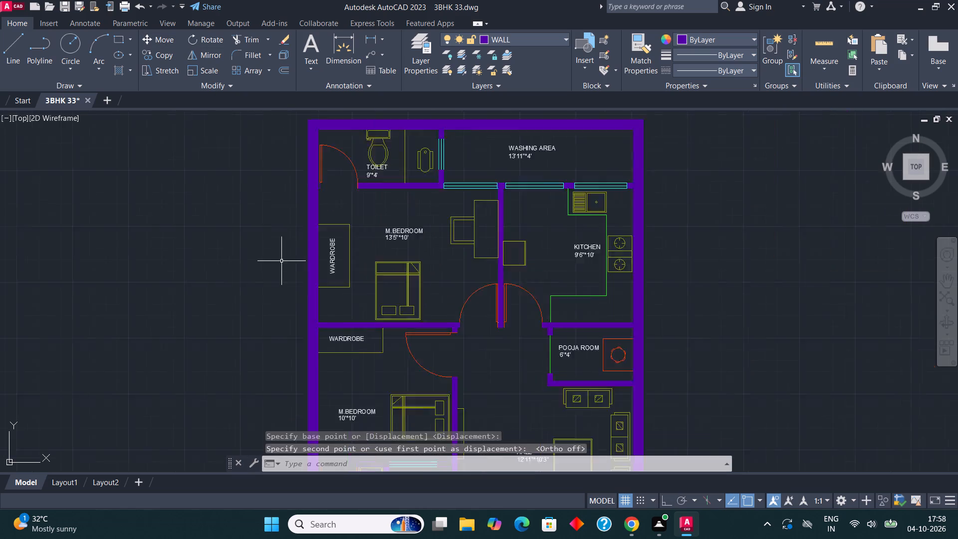
{"action": "scroll", "coordinate": [281, 261], "scroll_direction": "down", "scroll_amount": 2}
{"action": "key", "text": "Escape"}
{"action": "middle_click_drag", "start_coordinate": [402, 278], "coordinate": [411, 249]}
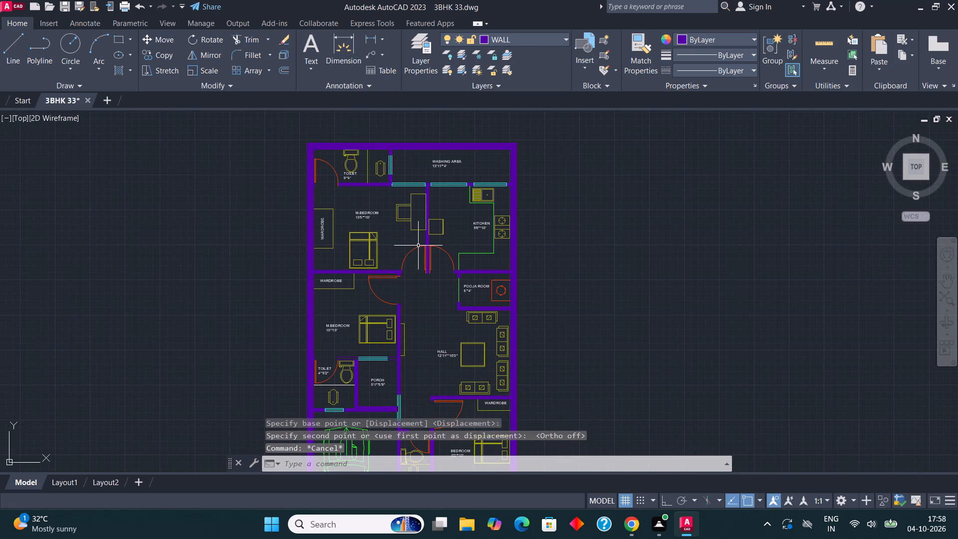
{"action": "scroll", "coordinate": [406, 293], "scroll_direction": "down", "scroll_amount": 2}
{"action": "middle_click_drag", "start_coordinate": [428, 290], "coordinate": [439, 282]}
{"action": "scroll", "coordinate": [439, 283], "scroll_direction": "down", "scroll_amount": 2}
{"action": "scroll", "coordinate": [429, 335], "scroll_direction": "up", "scroll_amount": 3}
{"action": "middle_click_drag", "start_coordinate": [449, 300], "coordinate": [450, 326]}
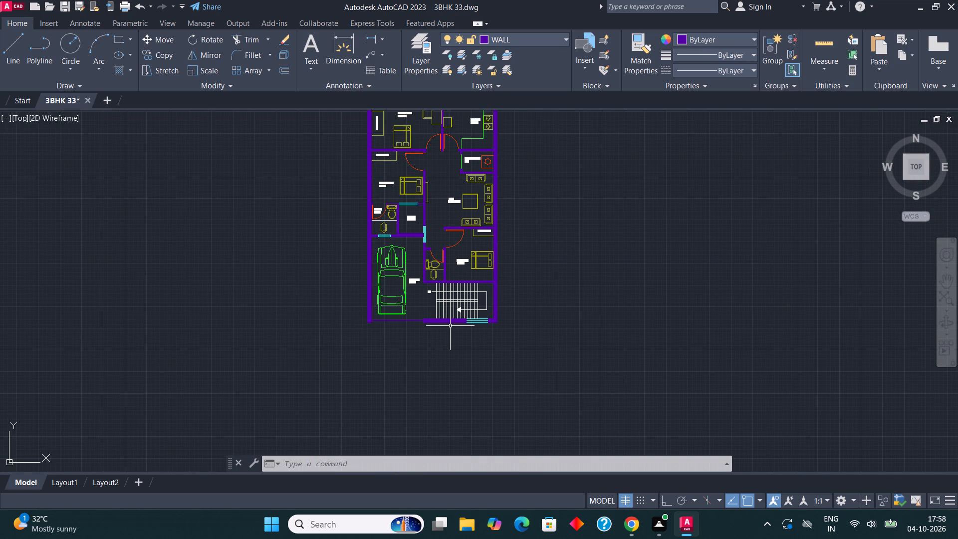
{"action": "middle_click_drag", "start_coordinate": [445, 248], "coordinate": [467, 459]}
{"action": "scroll", "coordinate": [413, 309], "scroll_direction": "up", "scroll_amount": 5}
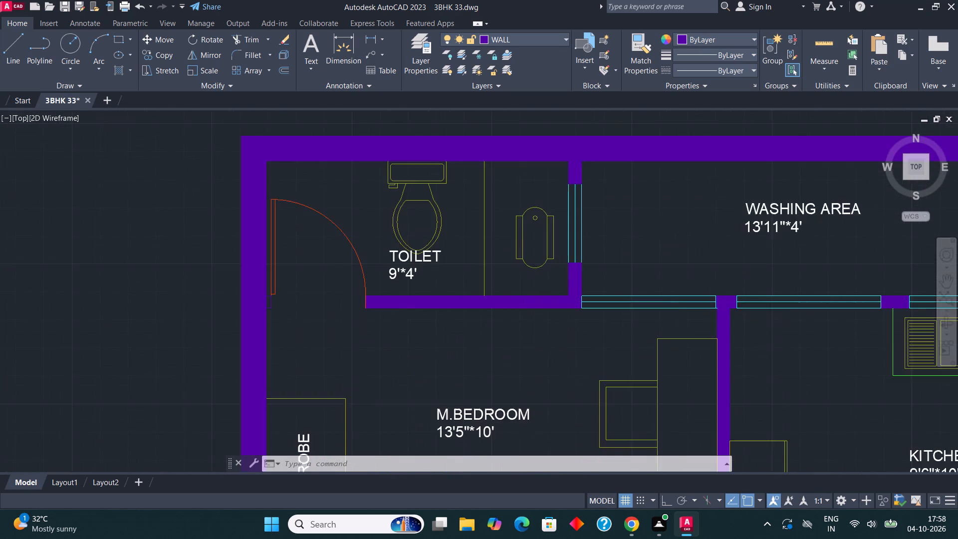
{"action": "scroll", "coordinate": [414, 312], "scroll_direction": "down", "scroll_amount": 1}
{"action": "middle_click_drag", "start_coordinate": [467, 386], "coordinate": [372, 212]}
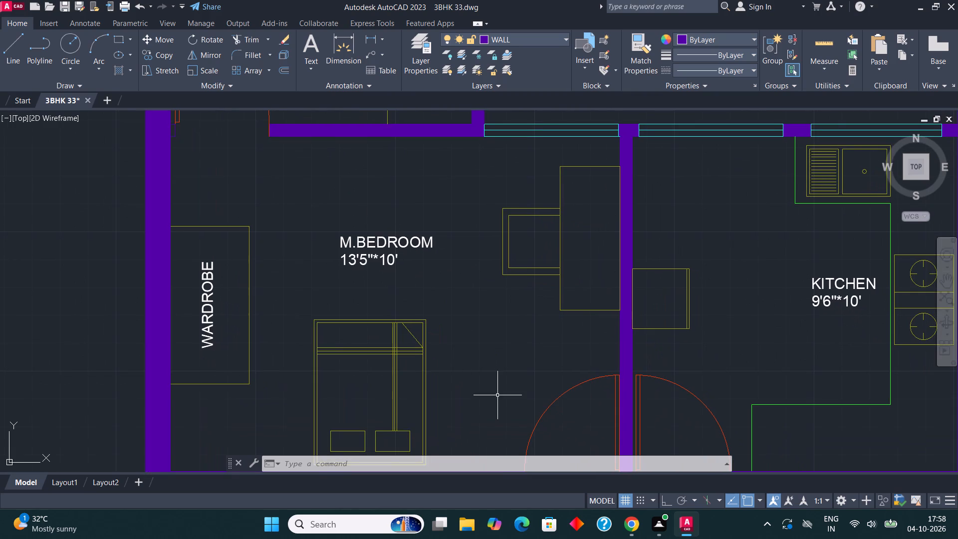
{"action": "middle_click_drag", "start_coordinate": [491, 386], "coordinate": [282, 216]}
{"action": "middle_click_drag", "start_coordinate": [413, 388], "coordinate": [364, 258]}
{"action": "scroll", "coordinate": [371, 256], "scroll_direction": "down", "scroll_amount": 3}
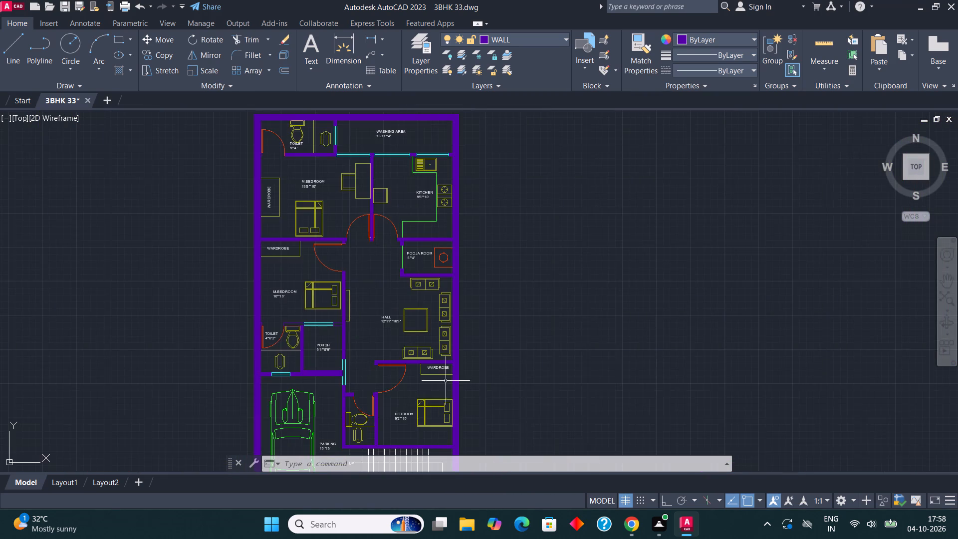
{"action": "middle_click_drag", "start_coordinate": [447, 376], "coordinate": [467, 230]}
{"action": "scroll", "coordinate": [466, 376], "scroll_direction": "up", "scroll_amount": 2}
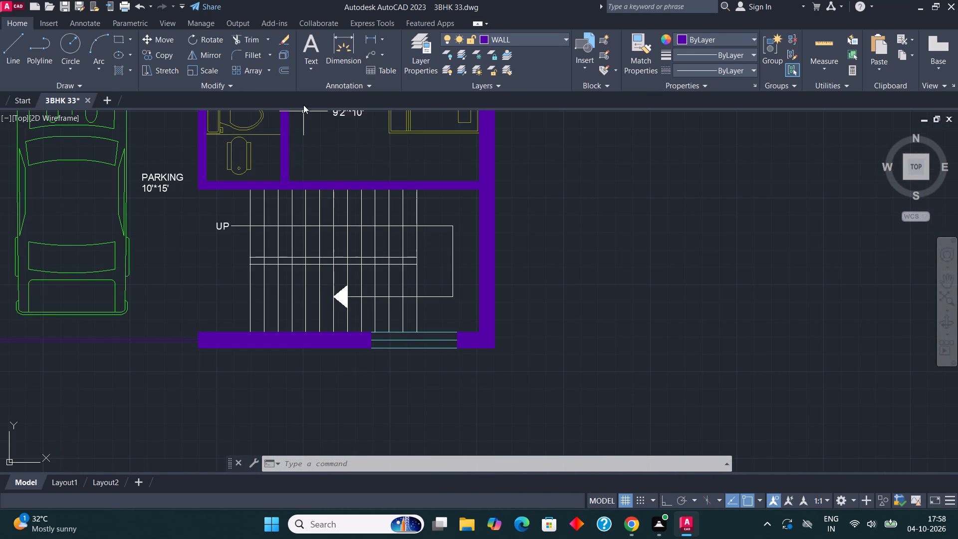
Dimension the staircase's overall width along its last step line, placing the dimension line outside the outer wall.
{"action": "left_click", "coordinate": [337, 53]}
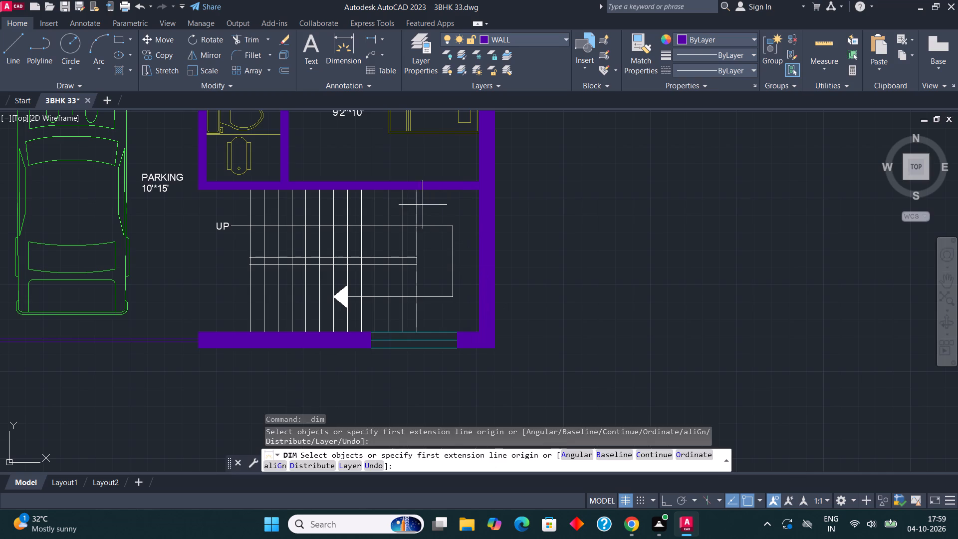
{"action": "left_click", "coordinate": [420, 190]}
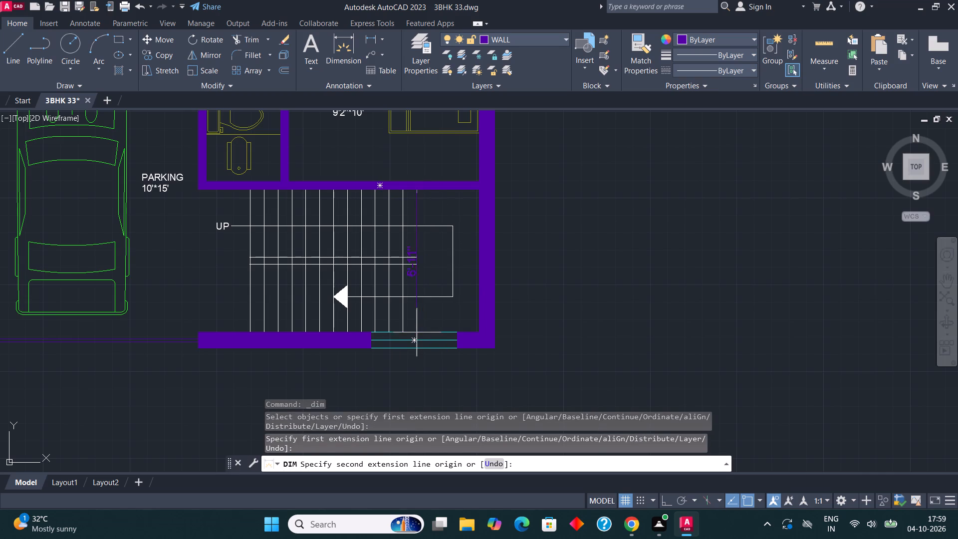
{"action": "left_click", "coordinate": [417, 327]}
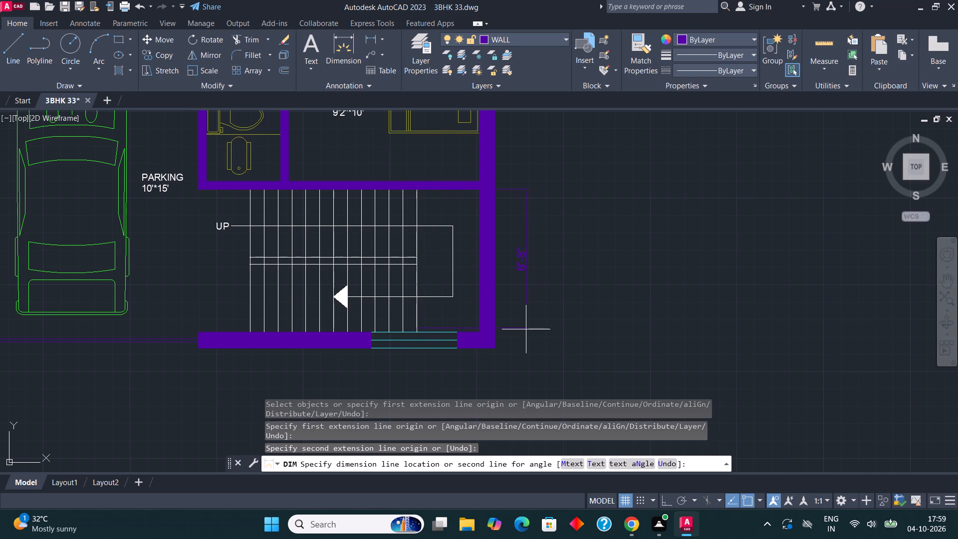
{"action": "left_click", "coordinate": [525, 329]}
{"action": "left_click", "coordinate": [522, 263]}
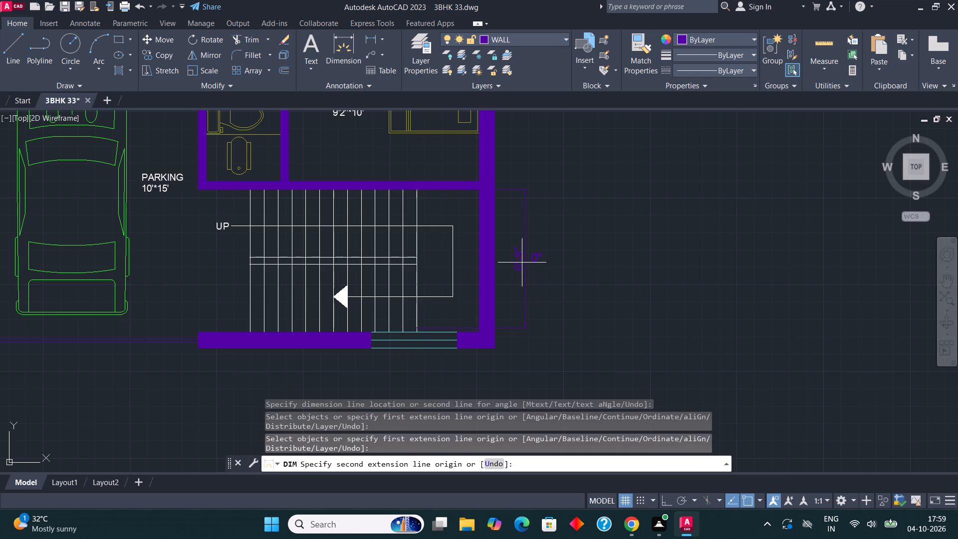
{"action": "key", "text": "Escape"}
Put the staircase dimension on layer 0.
{"action": "left_click", "coordinate": [522, 263]}
{"action": "left_click", "coordinate": [508, 46]}
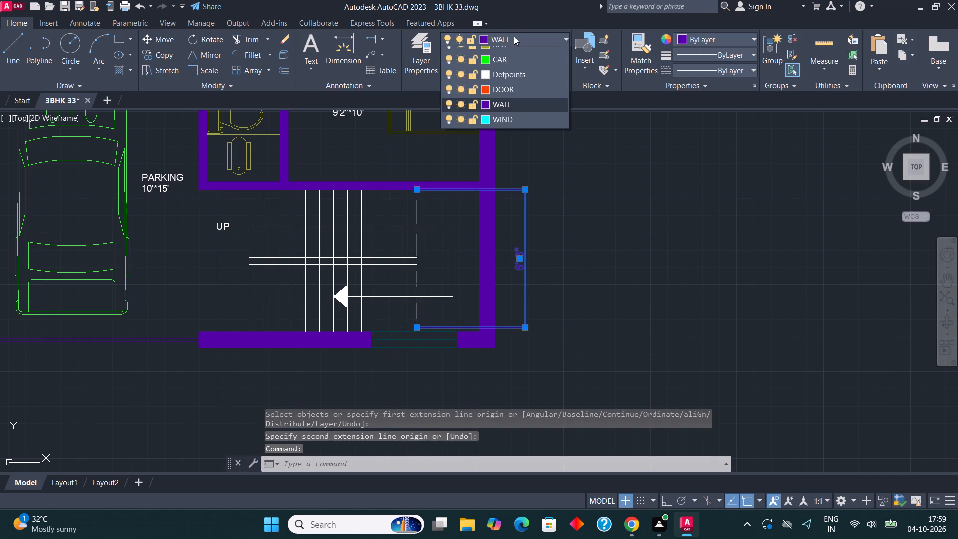
{"action": "left_click", "coordinate": [502, 57]}
{"action": "key", "text": "Escape"}
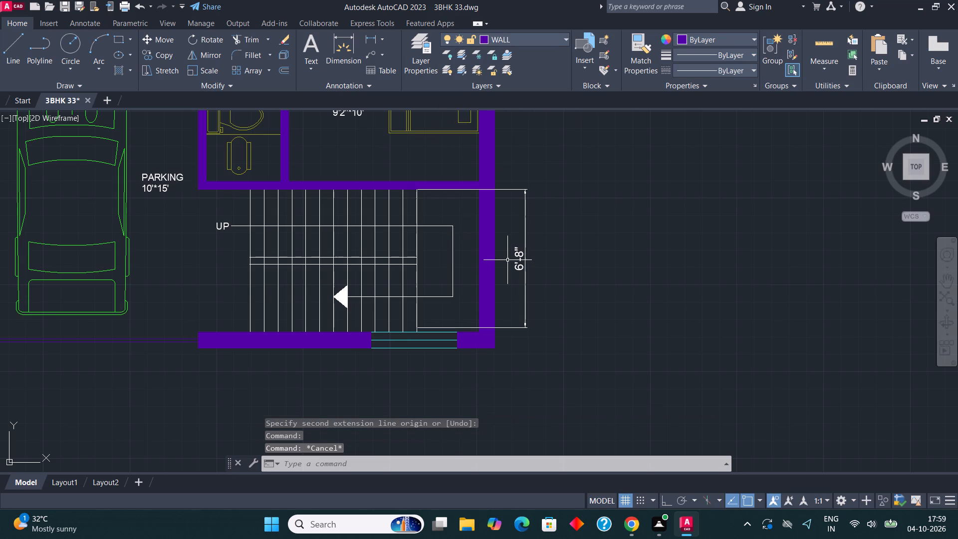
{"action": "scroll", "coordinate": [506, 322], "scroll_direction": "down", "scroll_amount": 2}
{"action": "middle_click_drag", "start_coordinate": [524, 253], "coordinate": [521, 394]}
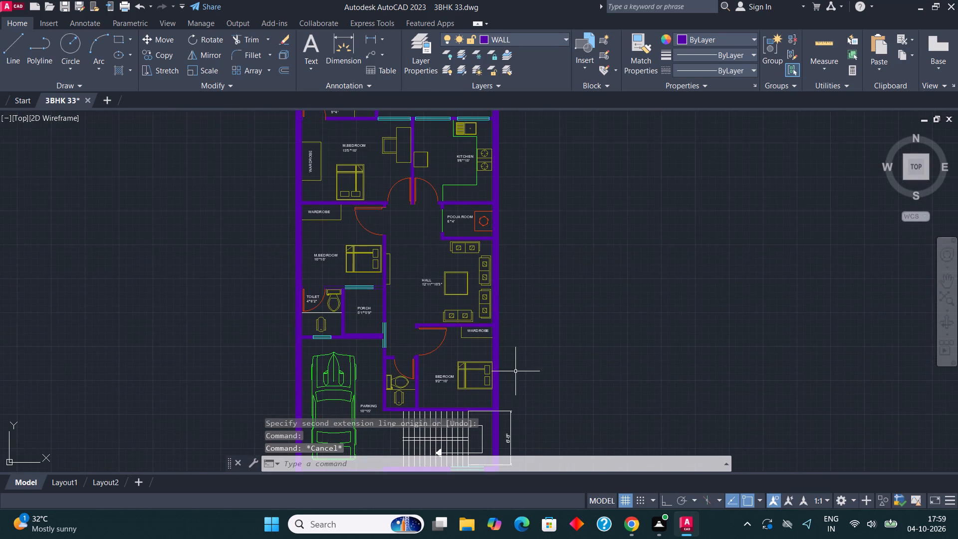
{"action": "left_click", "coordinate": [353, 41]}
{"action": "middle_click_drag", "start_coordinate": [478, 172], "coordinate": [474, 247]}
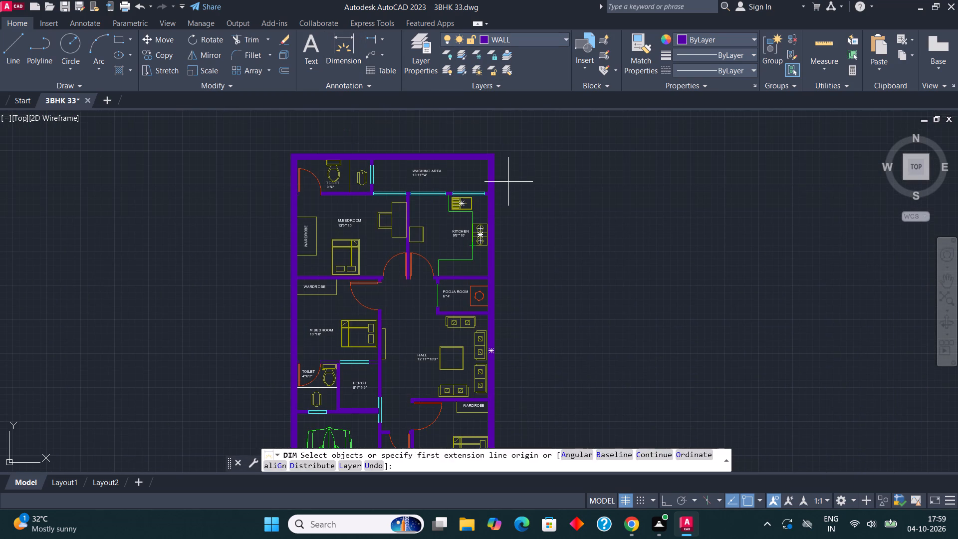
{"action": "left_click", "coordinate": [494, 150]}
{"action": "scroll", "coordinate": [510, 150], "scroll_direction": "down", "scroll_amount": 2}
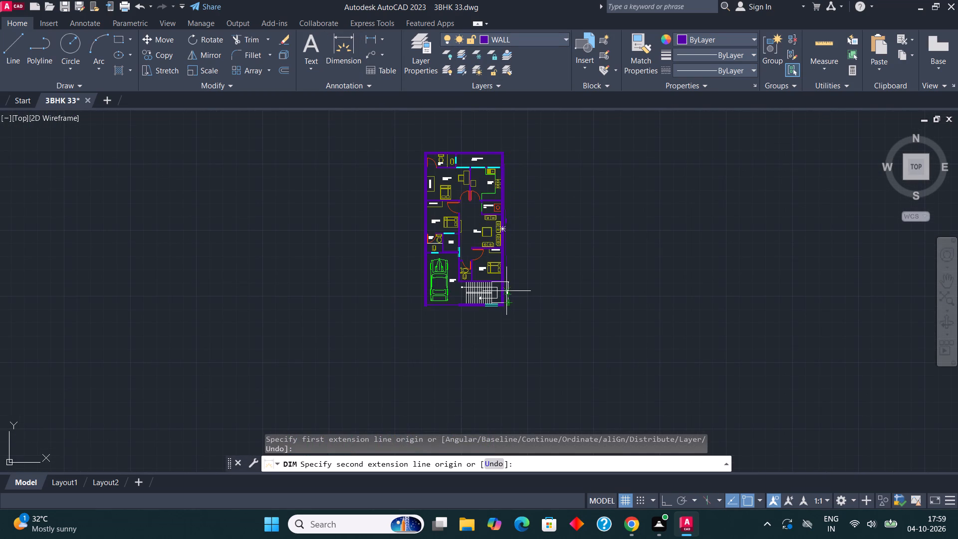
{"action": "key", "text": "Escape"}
Make layer 0 the current layer.
{"action": "left_click", "coordinate": [513, 38]}
{"action": "left_click", "coordinate": [510, 56]}
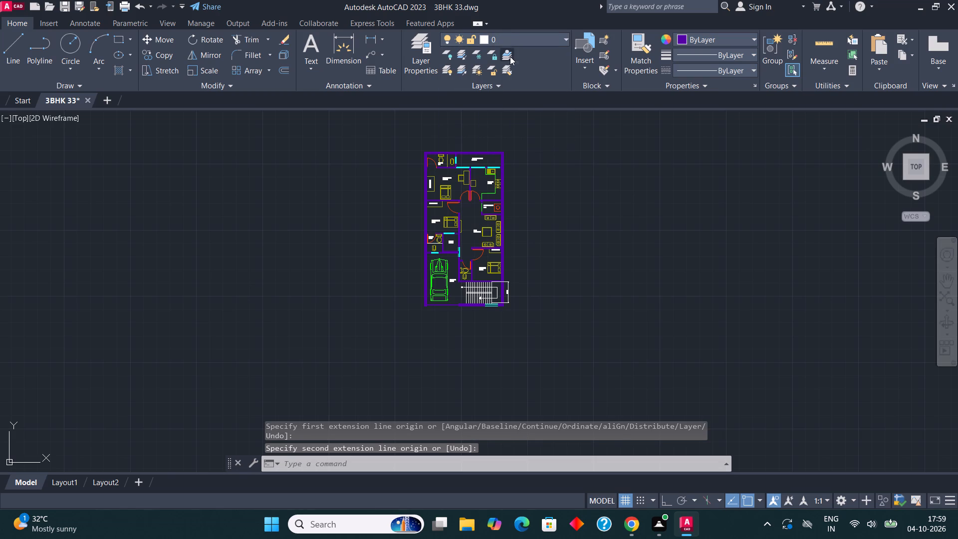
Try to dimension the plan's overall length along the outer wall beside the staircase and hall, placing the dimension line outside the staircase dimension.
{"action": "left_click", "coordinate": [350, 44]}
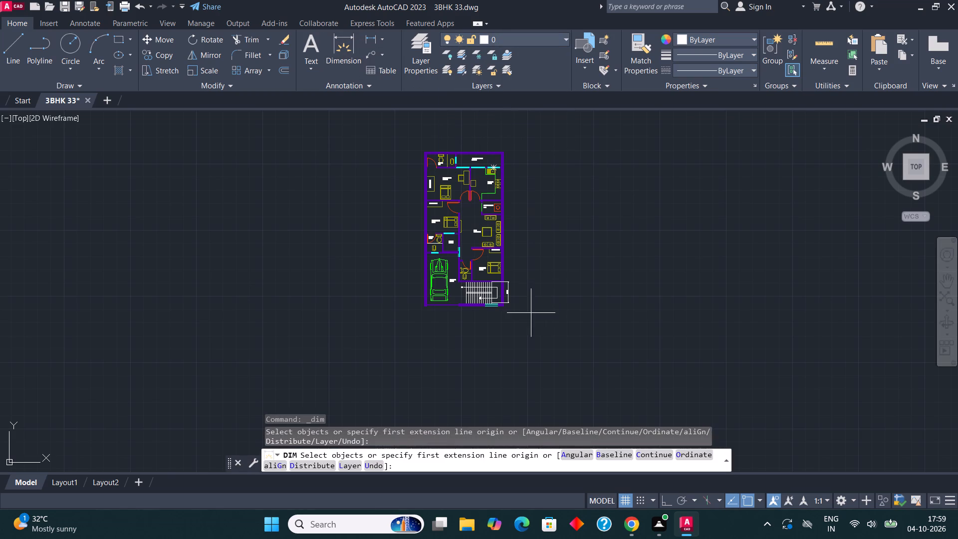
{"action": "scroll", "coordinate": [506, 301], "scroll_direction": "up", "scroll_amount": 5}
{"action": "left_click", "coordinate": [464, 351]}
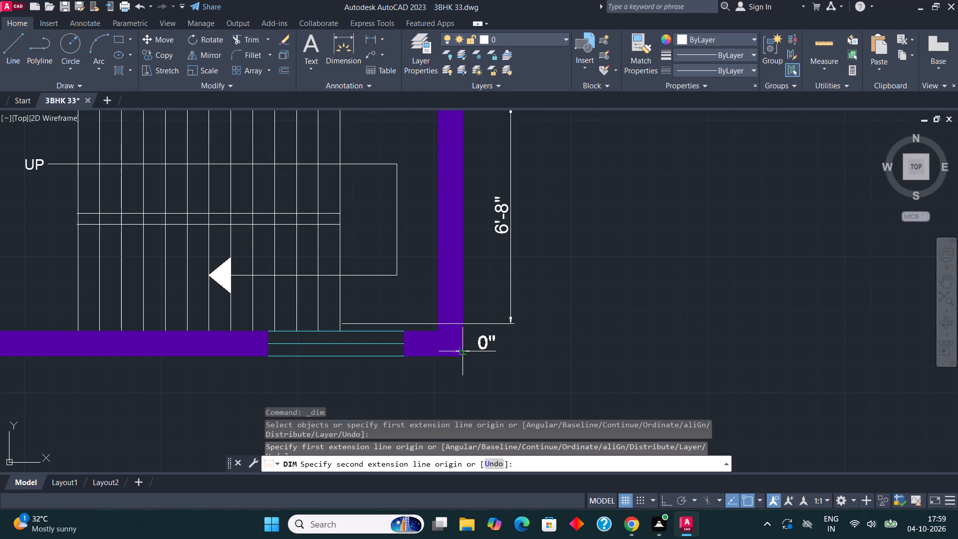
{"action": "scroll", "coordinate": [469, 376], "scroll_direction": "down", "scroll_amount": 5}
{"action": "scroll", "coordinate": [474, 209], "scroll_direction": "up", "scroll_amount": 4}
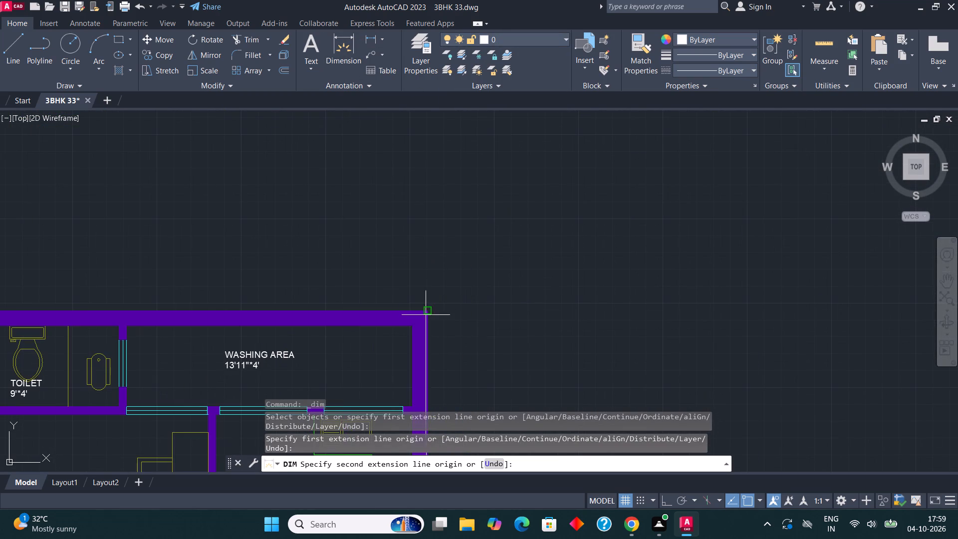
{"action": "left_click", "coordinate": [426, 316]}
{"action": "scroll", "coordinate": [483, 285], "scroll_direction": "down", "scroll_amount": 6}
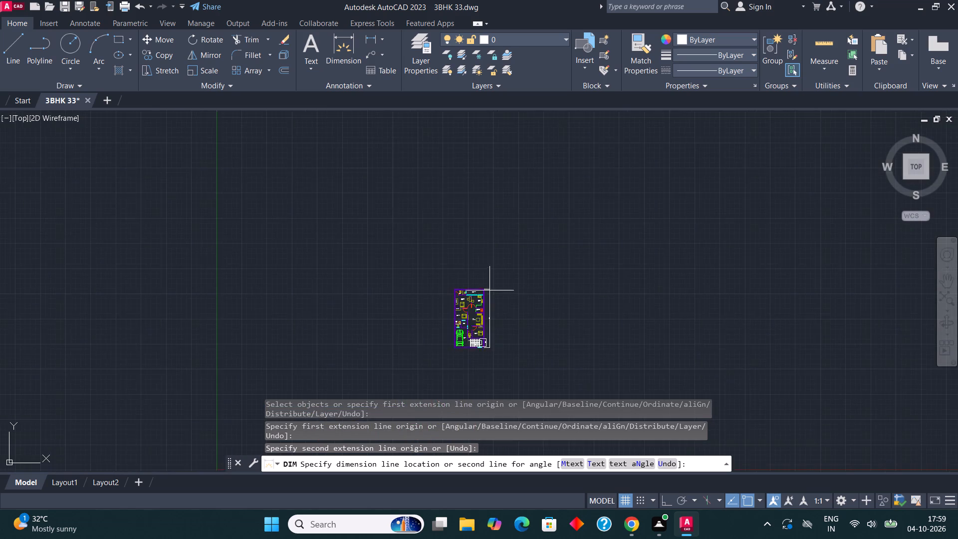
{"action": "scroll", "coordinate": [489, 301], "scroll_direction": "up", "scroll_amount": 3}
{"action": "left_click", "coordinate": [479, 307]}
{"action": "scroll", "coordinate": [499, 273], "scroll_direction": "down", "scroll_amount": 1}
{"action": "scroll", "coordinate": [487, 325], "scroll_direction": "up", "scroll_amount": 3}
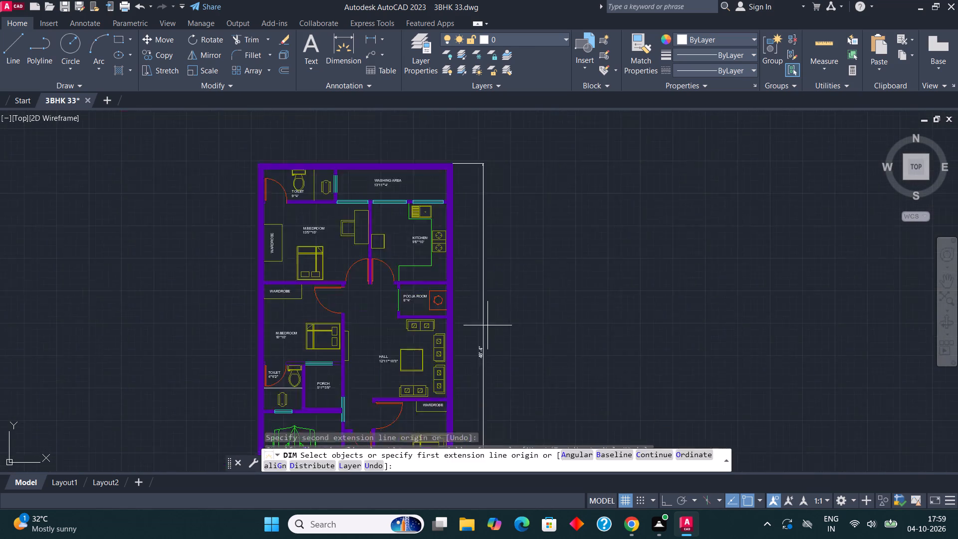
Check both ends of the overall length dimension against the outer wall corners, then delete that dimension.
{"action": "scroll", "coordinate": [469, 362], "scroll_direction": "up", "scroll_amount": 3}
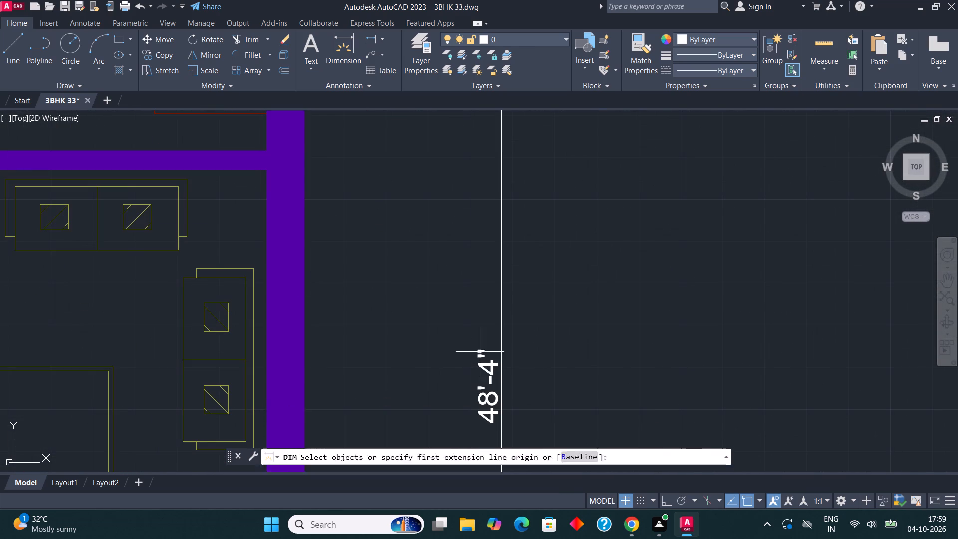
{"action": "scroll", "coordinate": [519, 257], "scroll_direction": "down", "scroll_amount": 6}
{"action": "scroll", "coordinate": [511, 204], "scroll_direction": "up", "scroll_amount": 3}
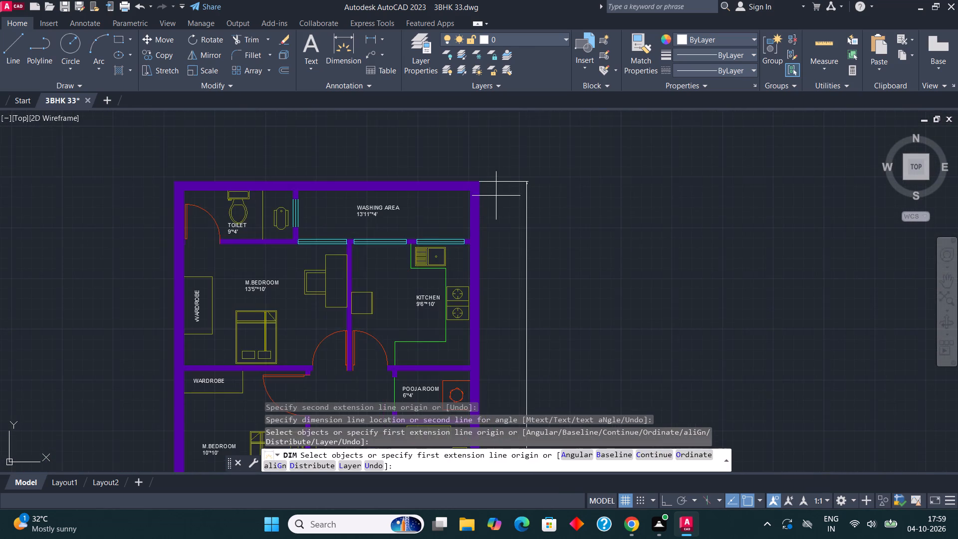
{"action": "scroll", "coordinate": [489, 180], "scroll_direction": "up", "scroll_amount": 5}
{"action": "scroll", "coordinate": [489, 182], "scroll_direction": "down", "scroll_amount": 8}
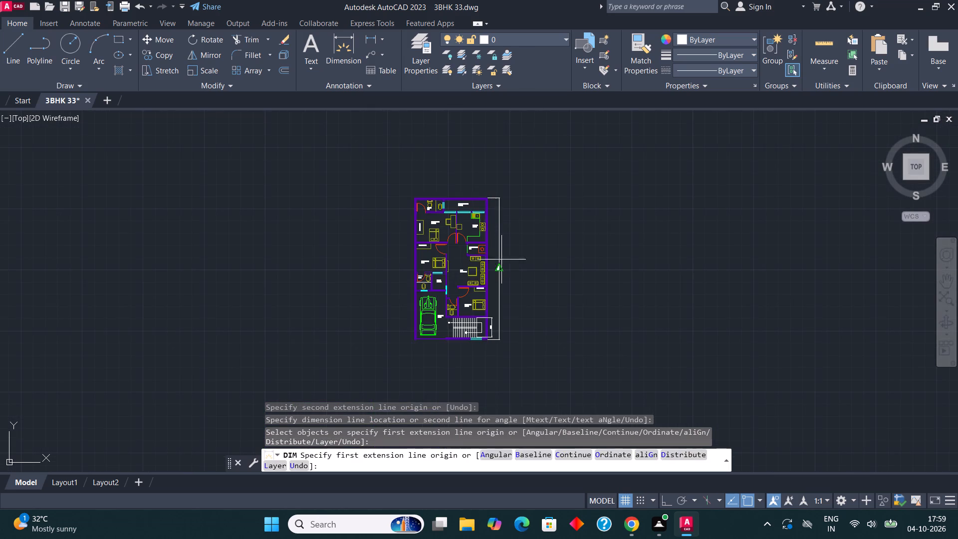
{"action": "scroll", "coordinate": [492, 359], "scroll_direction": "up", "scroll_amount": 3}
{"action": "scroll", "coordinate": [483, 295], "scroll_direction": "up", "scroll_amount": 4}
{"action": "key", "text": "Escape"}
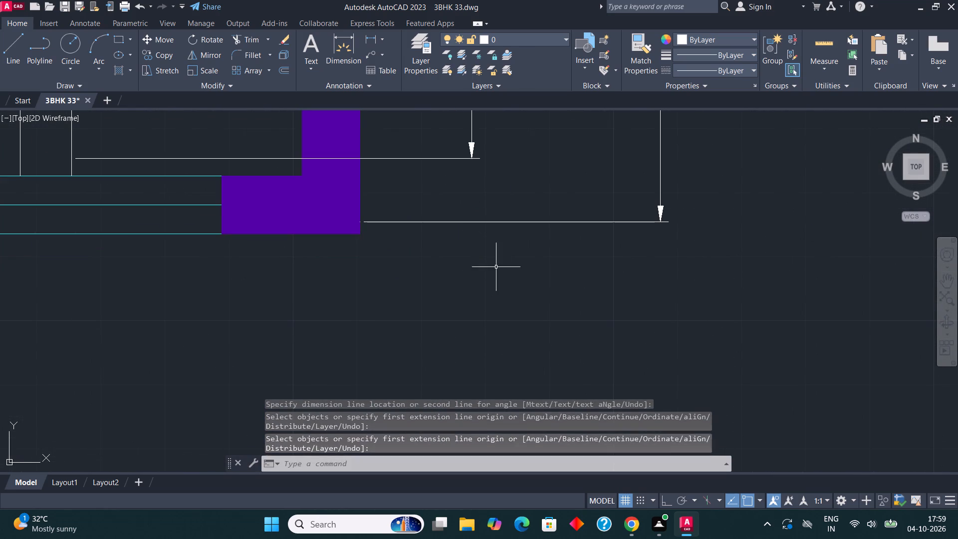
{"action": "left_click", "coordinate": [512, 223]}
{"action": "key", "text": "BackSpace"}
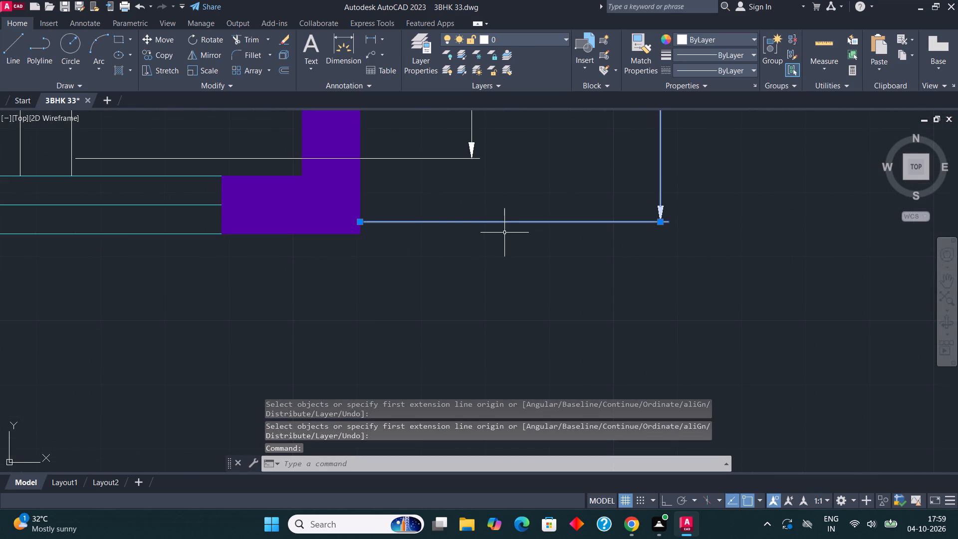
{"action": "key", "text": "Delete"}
Dimension the plan's overall length between the exact outer wall corners at the staircase and washing area, with the dimension line outside the plan.
{"action": "left_click", "coordinate": [339, 46]}
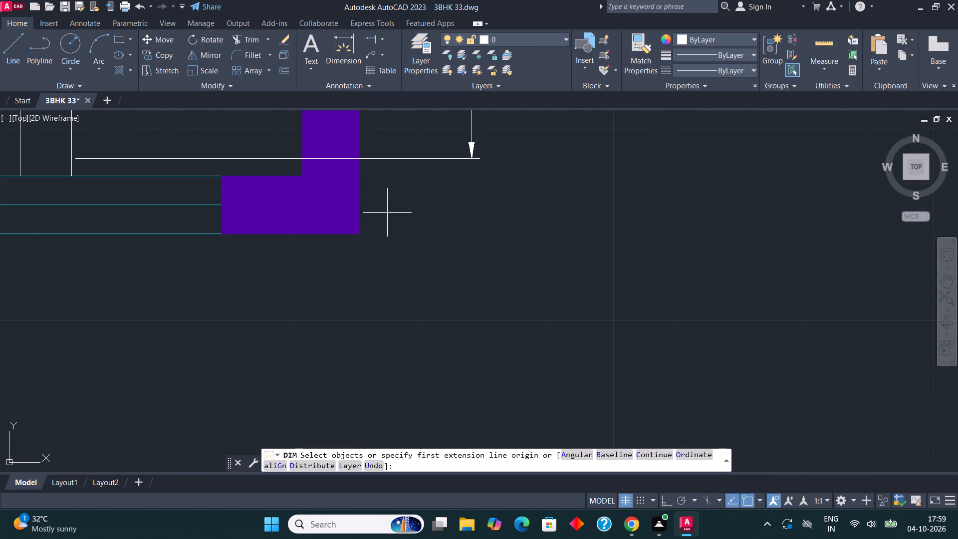
{"action": "left_click", "coordinate": [361, 234]}
{"action": "scroll", "coordinate": [403, 345], "scroll_direction": "down", "scroll_amount": 8}
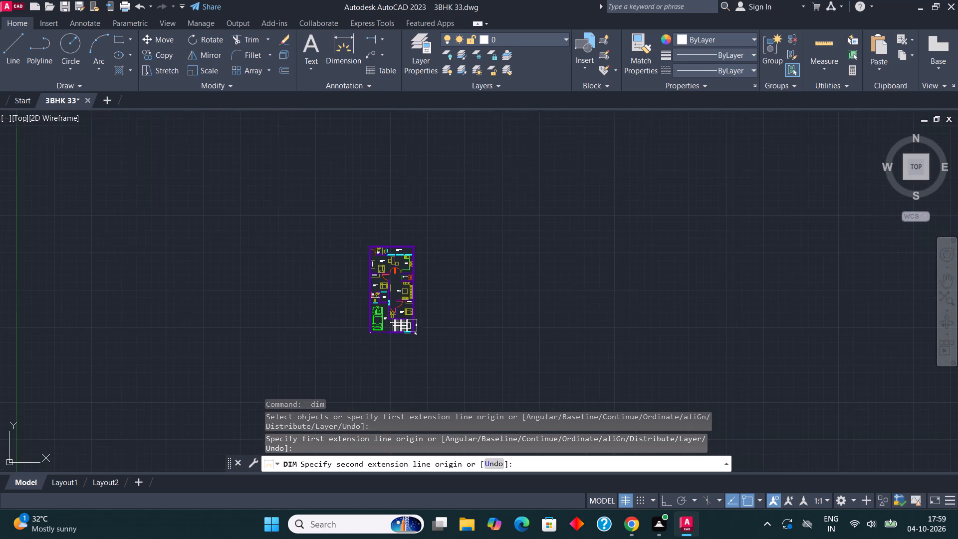
{"action": "scroll", "coordinate": [408, 238], "scroll_direction": "up", "scroll_amount": 8}
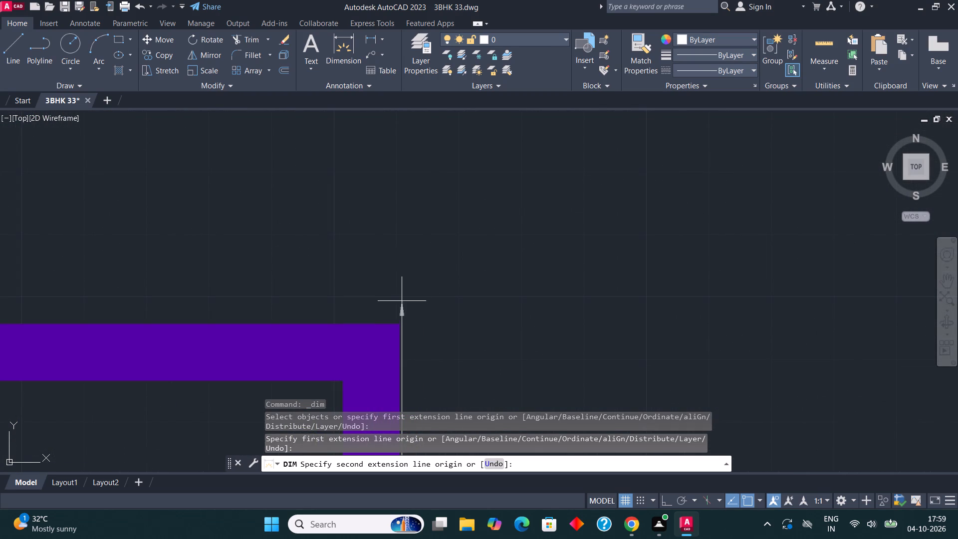
{"action": "left_click", "coordinate": [398, 323]}
{"action": "scroll", "coordinate": [417, 305], "scroll_direction": "down", "scroll_amount": 5}
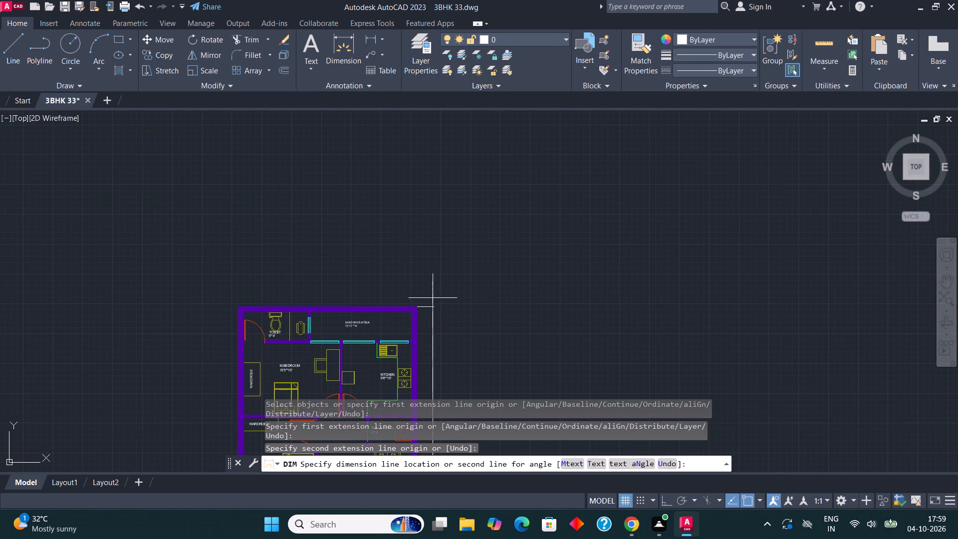
{"action": "scroll", "coordinate": [447, 291], "scroll_direction": "down", "scroll_amount": 5}
{"action": "scroll", "coordinate": [442, 316], "scroll_direction": "up", "scroll_amount": 4}
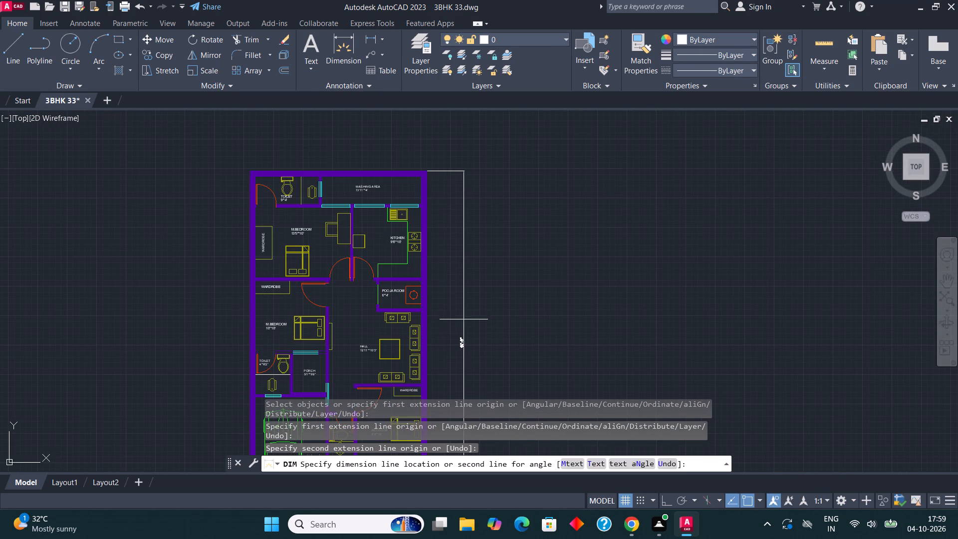
{"action": "left_click", "coordinate": [465, 320]}
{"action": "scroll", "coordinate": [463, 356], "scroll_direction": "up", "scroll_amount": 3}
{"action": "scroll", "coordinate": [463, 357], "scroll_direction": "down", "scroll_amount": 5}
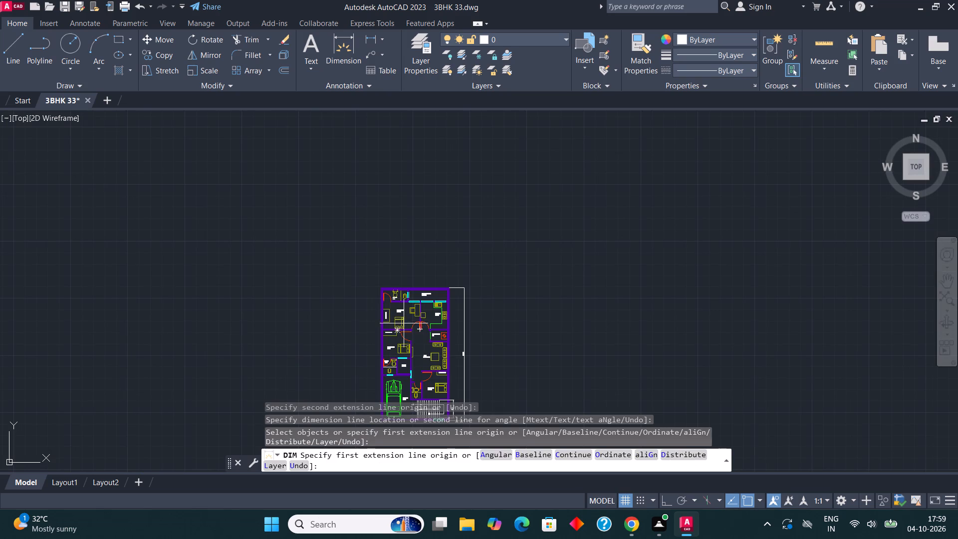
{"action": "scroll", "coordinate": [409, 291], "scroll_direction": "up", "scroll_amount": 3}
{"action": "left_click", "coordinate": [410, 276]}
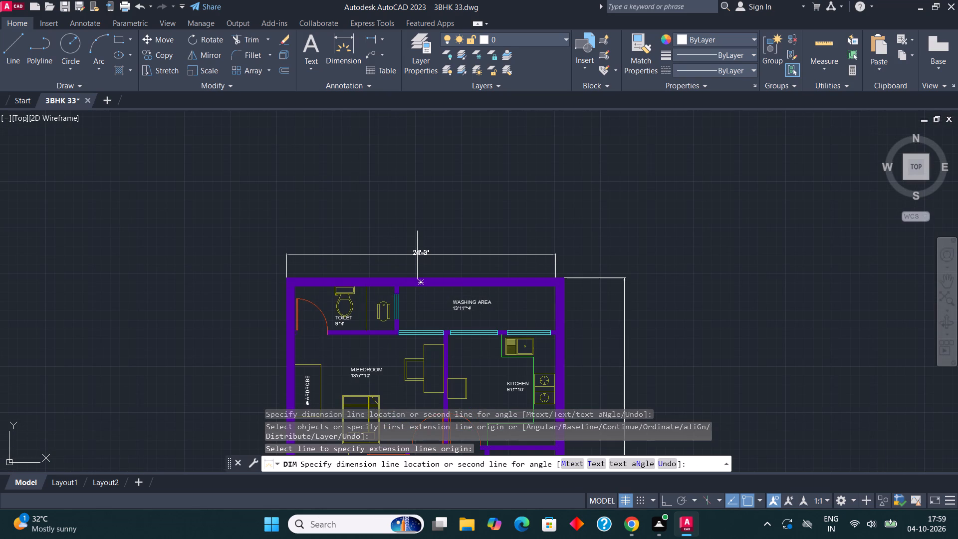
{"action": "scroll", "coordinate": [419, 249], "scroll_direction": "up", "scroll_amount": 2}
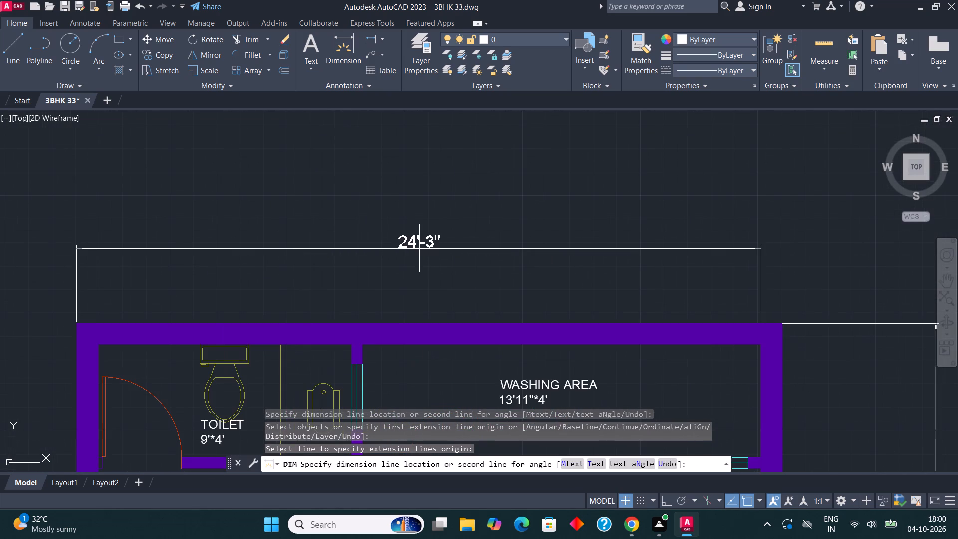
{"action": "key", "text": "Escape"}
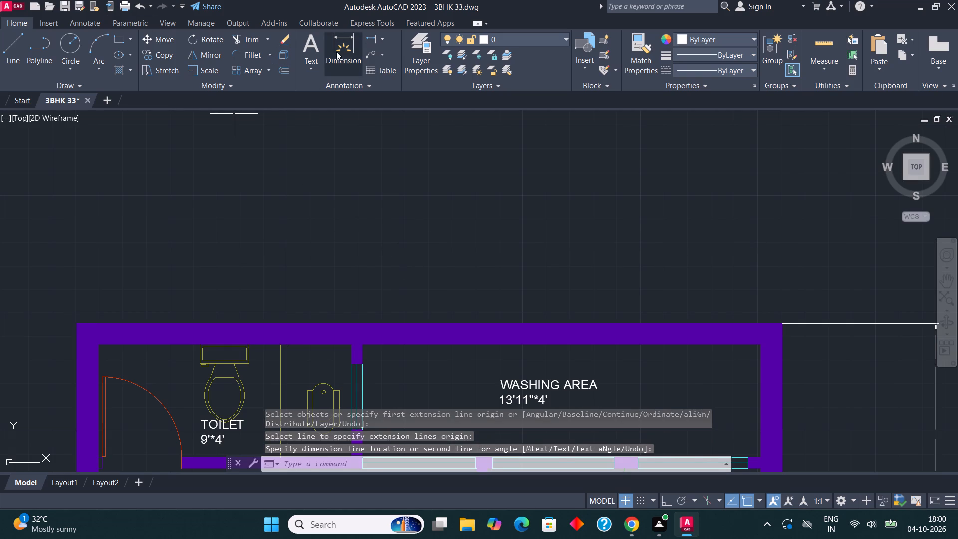
Dimension the plan's overall width between the outer corners of the toilet and washing area wall, placing the dimension line above it.
{"action": "left_click", "coordinate": [345, 46]}
{"action": "left_click", "coordinate": [77, 324]}
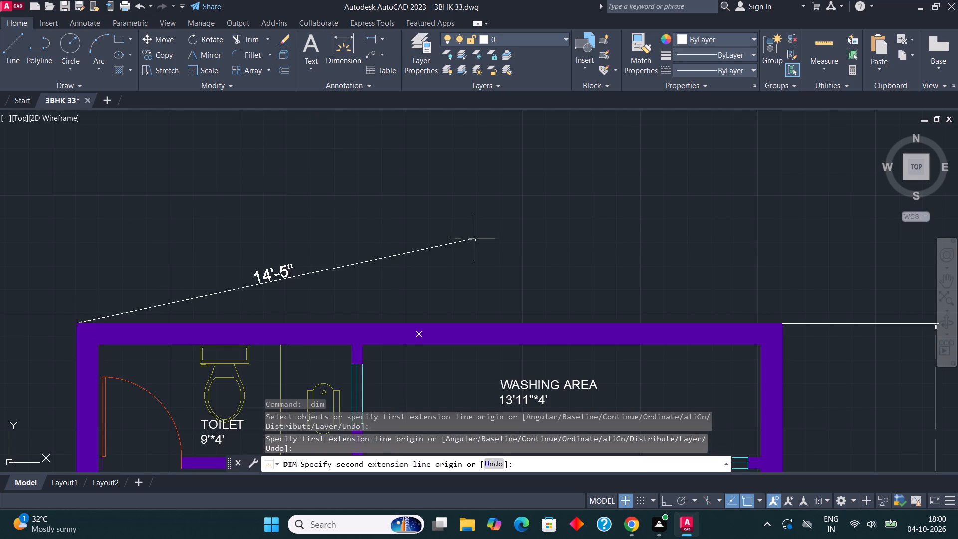
{"action": "left_click", "coordinate": [783, 324]}
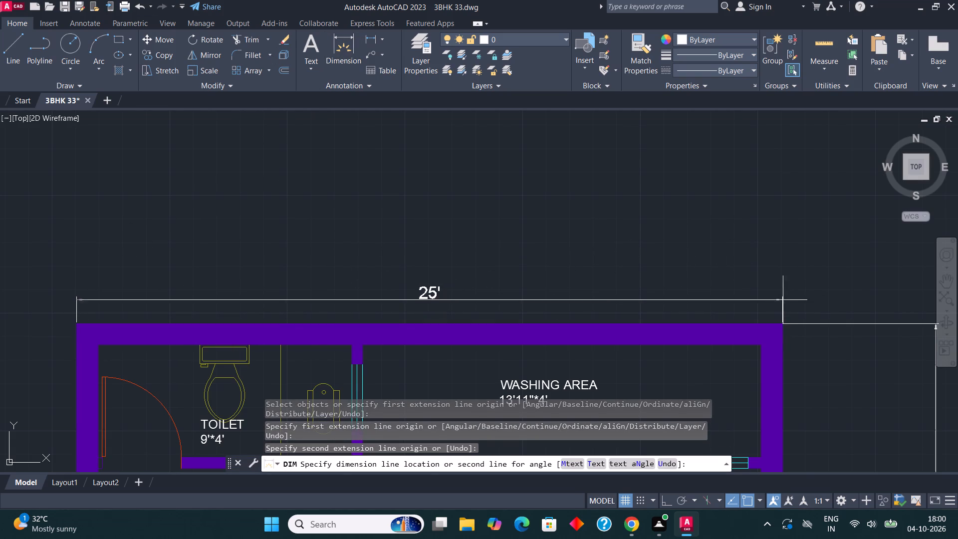
{"action": "left_click", "coordinate": [776, 258]}
{"action": "scroll", "coordinate": [593, 238], "scroll_direction": "down", "scroll_amount": 3}
{"action": "key", "text": "Escape"}
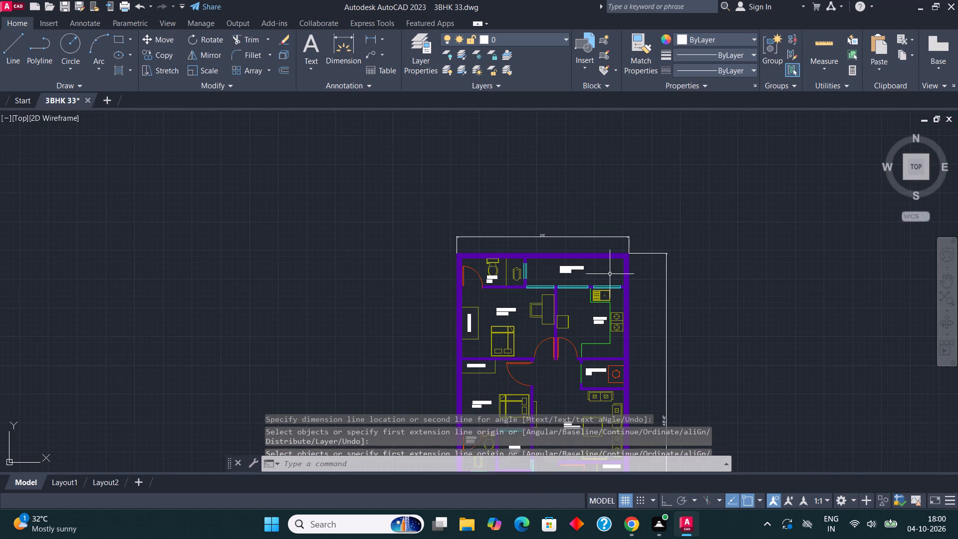
Copy the 9'*4' TOILET label to the empty area outside the outer wall beside the toilet door.
{"action": "middle_click_drag", "start_coordinate": [606, 270], "coordinate": [571, 206]}
{"action": "scroll", "coordinate": [482, 228], "scroll_direction": "up", "scroll_amount": 3}
{"action": "middle_click_drag", "start_coordinate": [372, 180], "coordinate": [388, 211]}
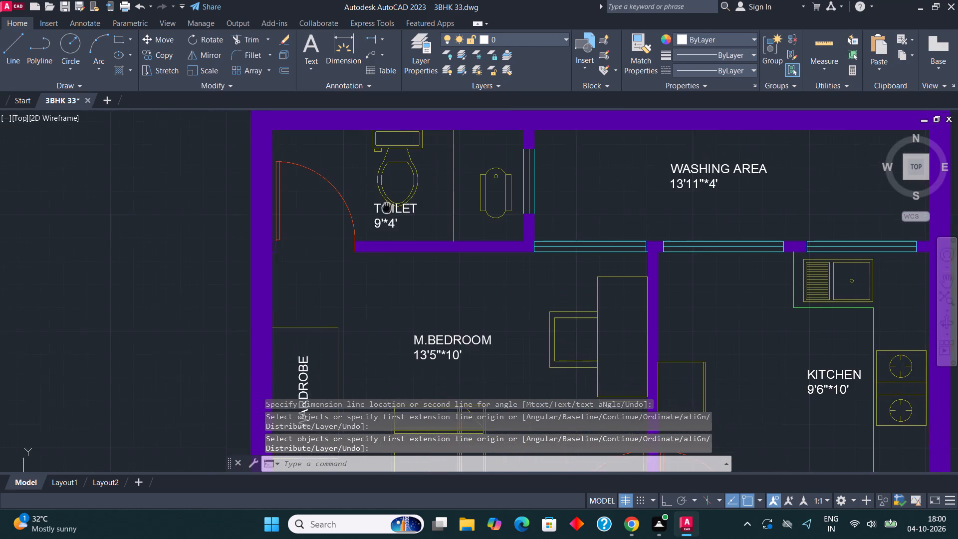
{"action": "middle_click_drag", "start_coordinate": [388, 211], "coordinate": [388, 211]}
{"action": "scroll", "coordinate": [388, 212], "scroll_direction": "up", "scroll_amount": 1}
{"action": "left_click", "coordinate": [385, 217]}
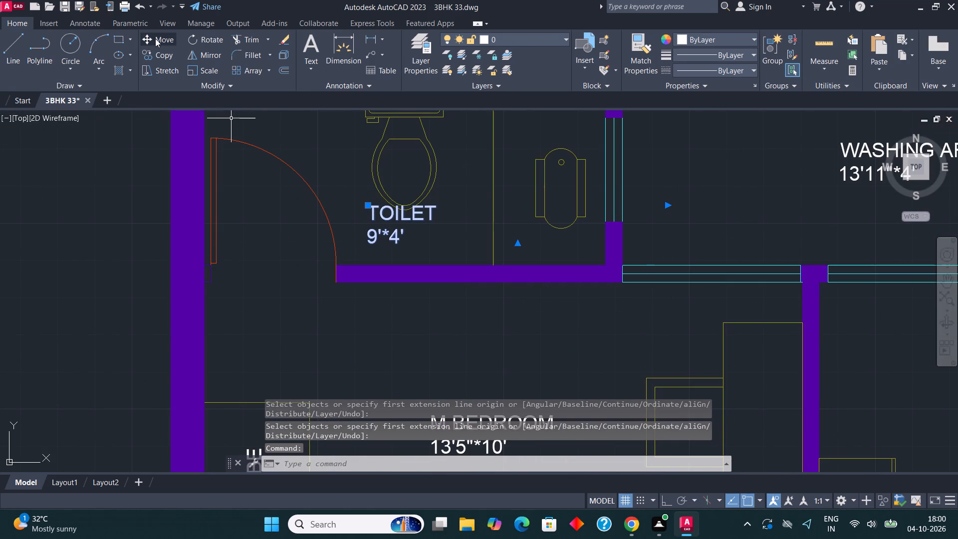
{"action": "left_click", "coordinate": [161, 54]}
{"action": "left_click", "coordinate": [387, 223]}
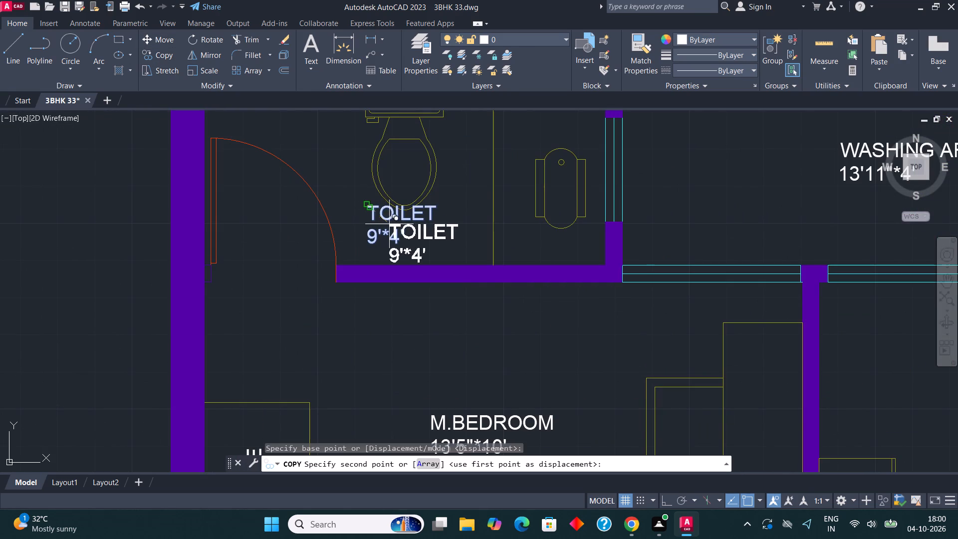
{"action": "scroll", "coordinate": [536, 198], "scroll_direction": "down", "scroll_amount": 2}
{"action": "left_click", "coordinate": [309, 218]}
{"action": "key", "text": "Escape"}
Replace the copied TOILET label's text outside the plan with D.
{"action": "scroll", "coordinate": [310, 219], "scroll_direction": "up", "scroll_amount": 2}
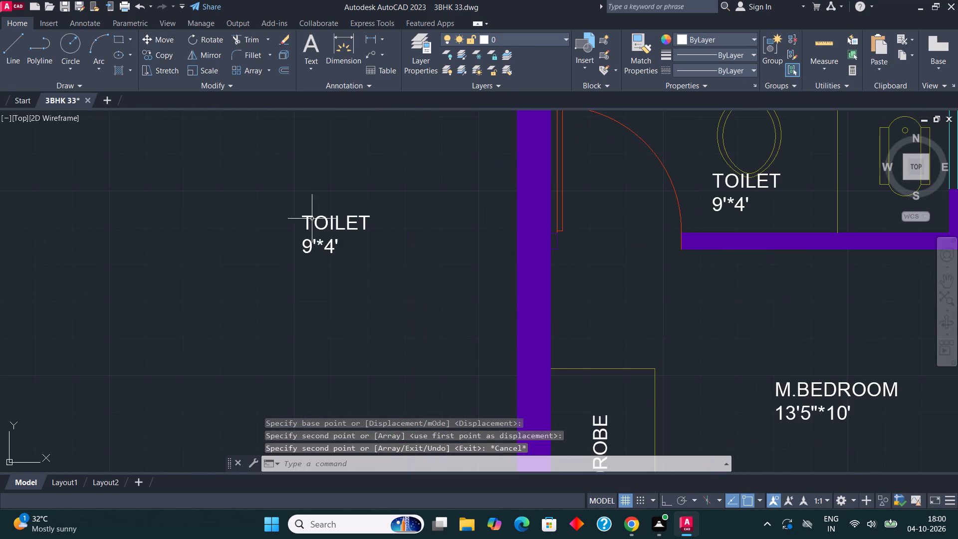
{"action": "left_click", "coordinate": [315, 223]}
{"action": "right_click", "coordinate": [316, 222]}
{"action": "left_click", "coordinate": [374, 192]}
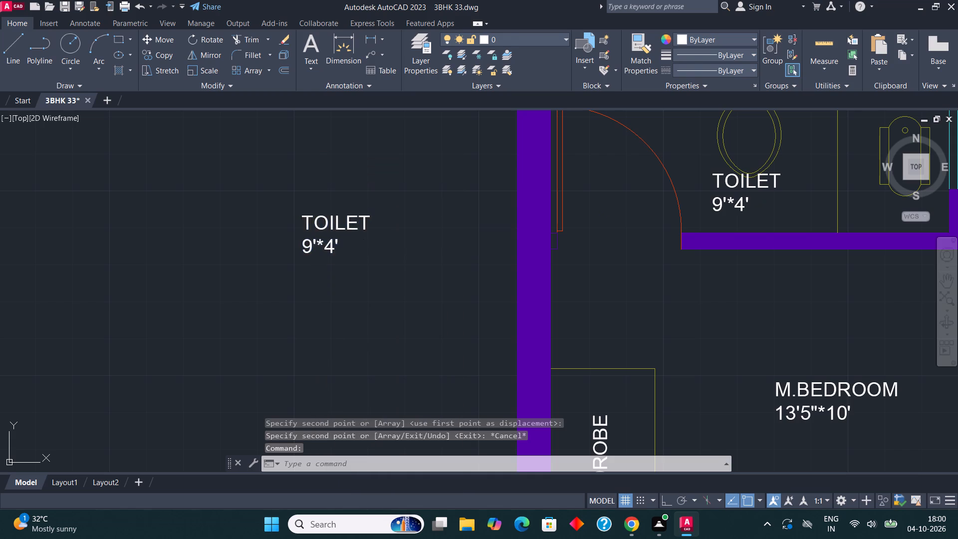
{"action": "left_click", "coordinate": [362, 246]}
{"action": "key", "text": "BackSpace"}
{"action": "key", "text": "BackSpace"}
{"action": "key", "text": "BackSpace"}
{"action": "key", "text": "BackSpace"}
{"action": "key", "text": "BackSpace"}
{"action": "key", "text": "BackSpace"}
{"action": "key", "text": "BackSpace"}
{"action": "key", "text": "BackSpace"}
{"action": "key", "text": "BackSpace"}
{"action": "key", "text": "BackSpace"}
{"action": "key", "text": "BackSpace"}
{"action": "key", "text": "BackSpace"}
{"action": "key", "text": "BackSpace"}
{"action": "key", "text": "BackSpace"}
{"action": "key", "text": "BackSpace"}
{"action": "key", "text": "BackSpace"}
{"action": "key", "text": "BackSpace"}
{"action": "key", "text": "BackSpace"}
{"action": "key", "text": "BackSpace"}
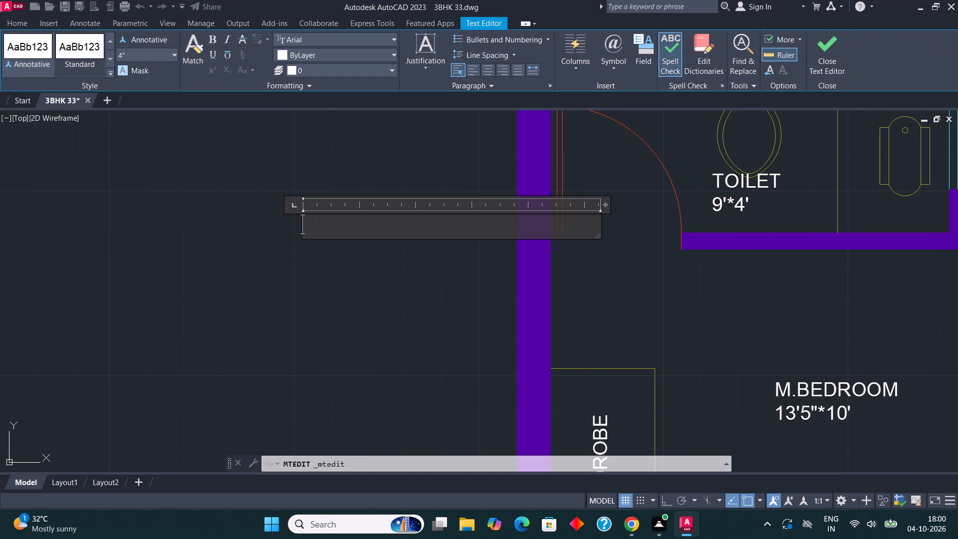
{"action": "key", "text": "d"}
{"action": "left_click", "coordinate": [825, 42]}
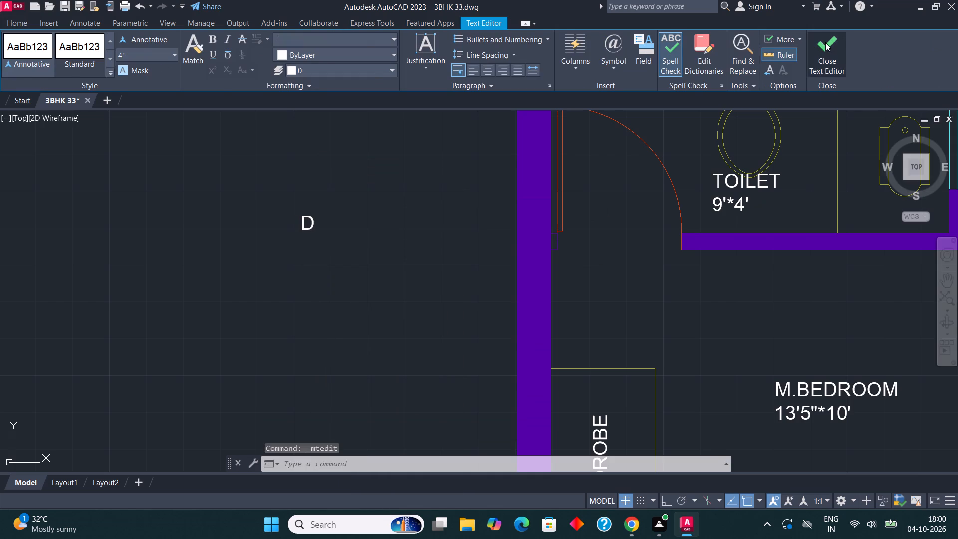
Copy the D tag outside the outer wall to two nearby spots in the empty area.
{"action": "left_click", "coordinate": [308, 218]}
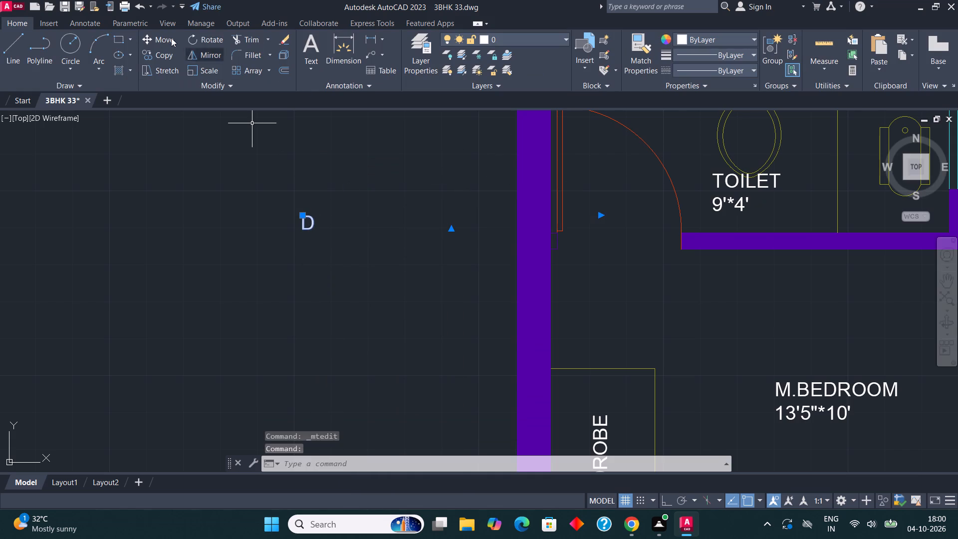
{"action": "left_click", "coordinate": [162, 54]}
{"action": "left_click", "coordinate": [320, 217]}
{"action": "left_click", "coordinate": [423, 238]}
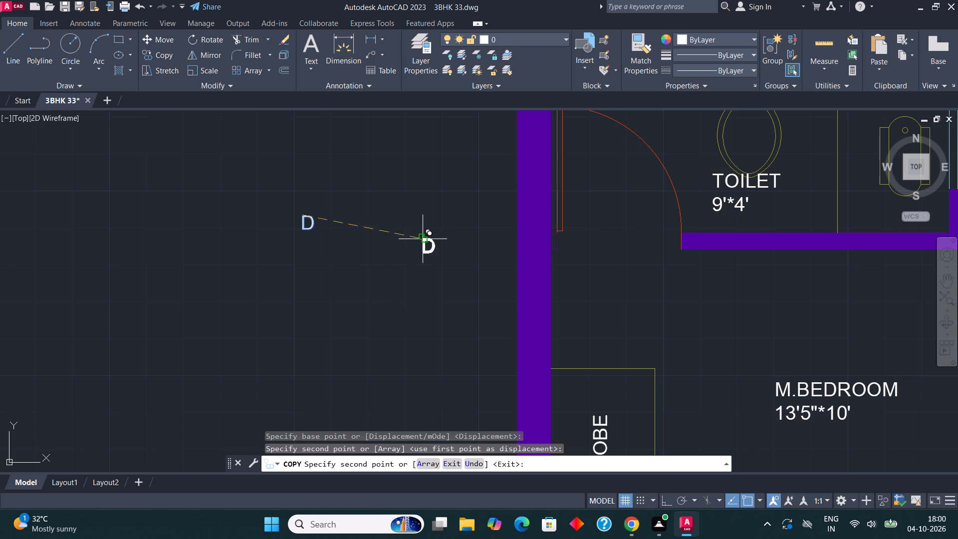
{"action": "left_click", "coordinate": [348, 286]}
{"action": "key", "text": "Escape"}
Replace the text of the lower D copy outside the plan with W.
{"action": "left_click", "coordinate": [349, 291]}
{"action": "right_click", "coordinate": [348, 291]}
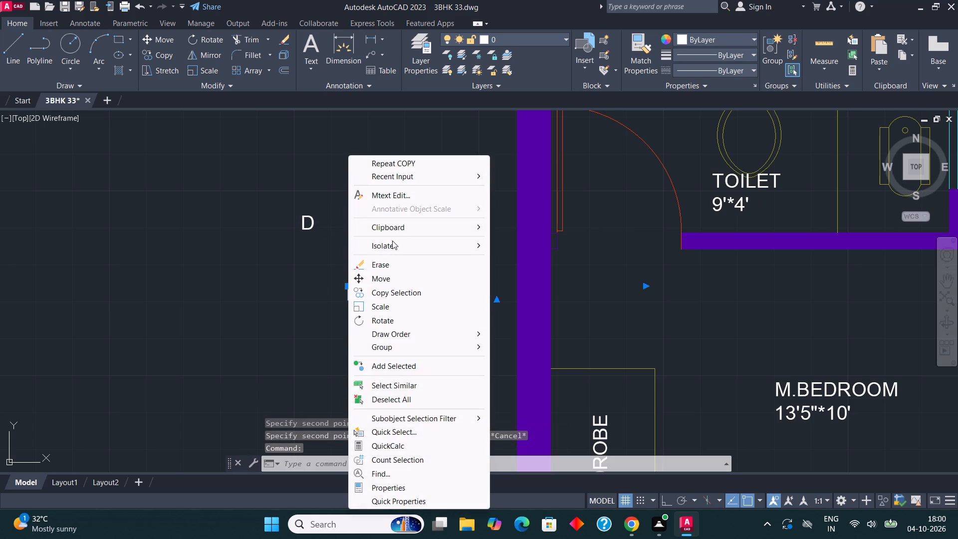
{"action": "left_click", "coordinate": [416, 198]}
{"action": "left_click", "coordinate": [371, 294]}
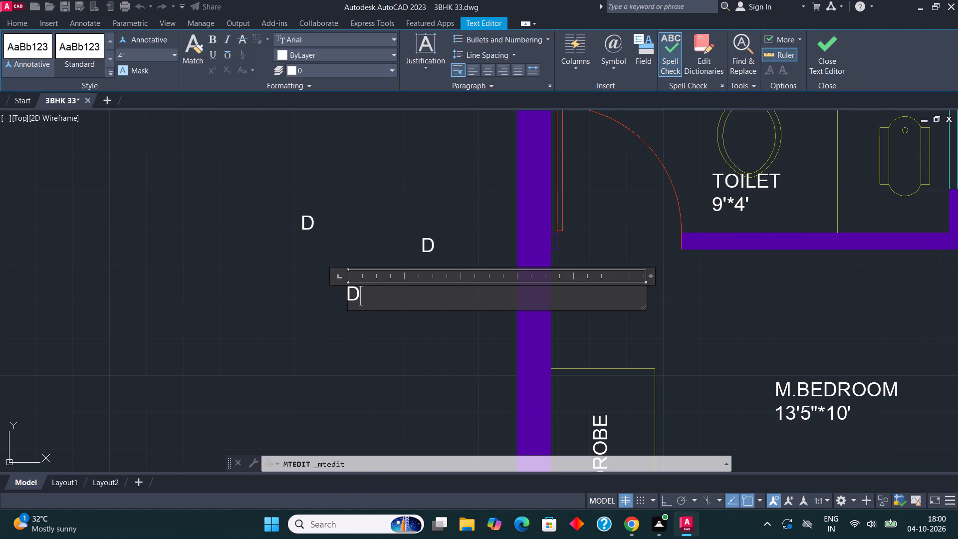
{"action": "key", "text": "BackSpace"}
{"action": "key", "text": "w"}
{"action": "left_click", "coordinate": [836, 64]}
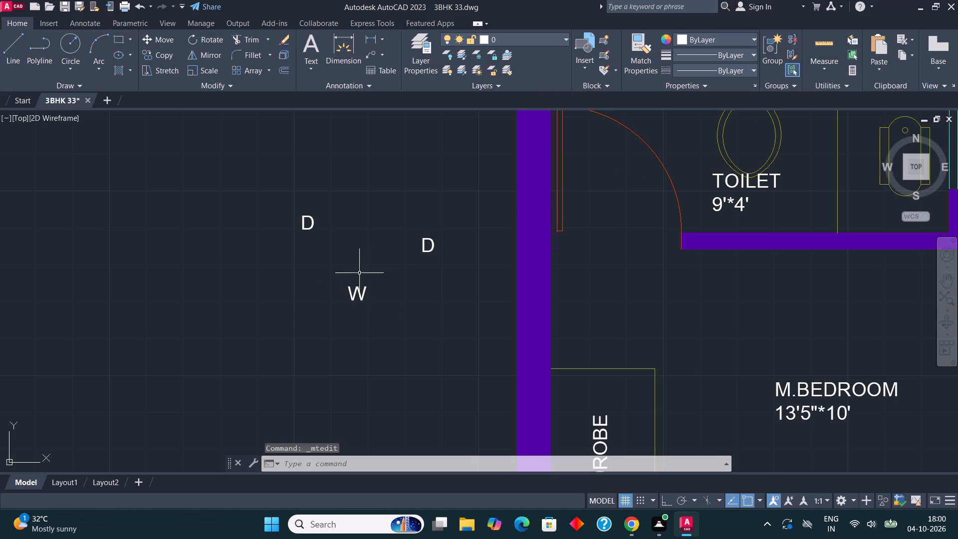
Replace the text of the D copy nearest the outer wall with V.
{"action": "left_click", "coordinate": [419, 247]}
{"action": "left_click", "coordinate": [444, 249]}
{"action": "left_click", "coordinate": [429, 245]}
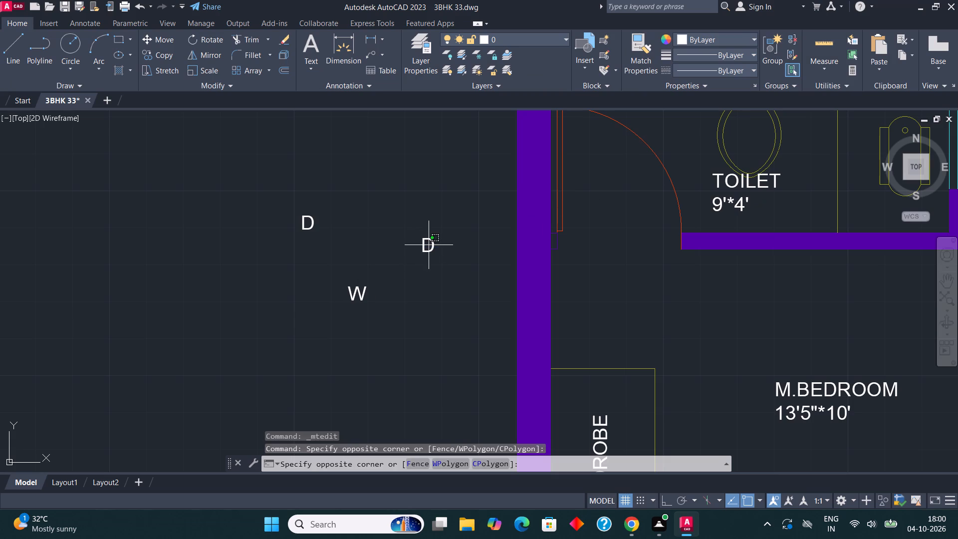
{"action": "left_click", "coordinate": [423, 238]}
{"action": "right_click", "coordinate": [422, 238]}
{"action": "left_click", "coordinate": [470, 200]}
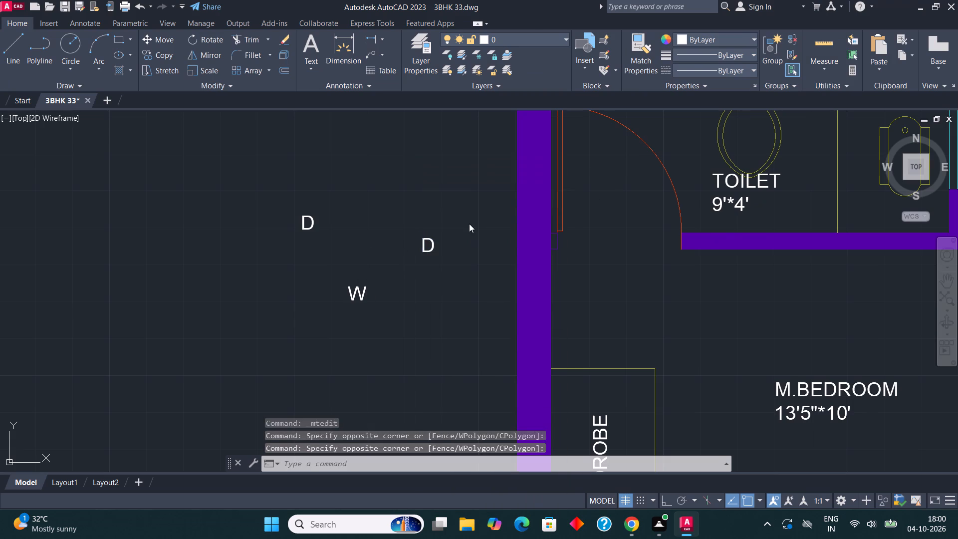
{"action": "left_click", "coordinate": [473, 255]}
{"action": "key", "text": "BackSpace"}
{"action": "key", "text": "v"}
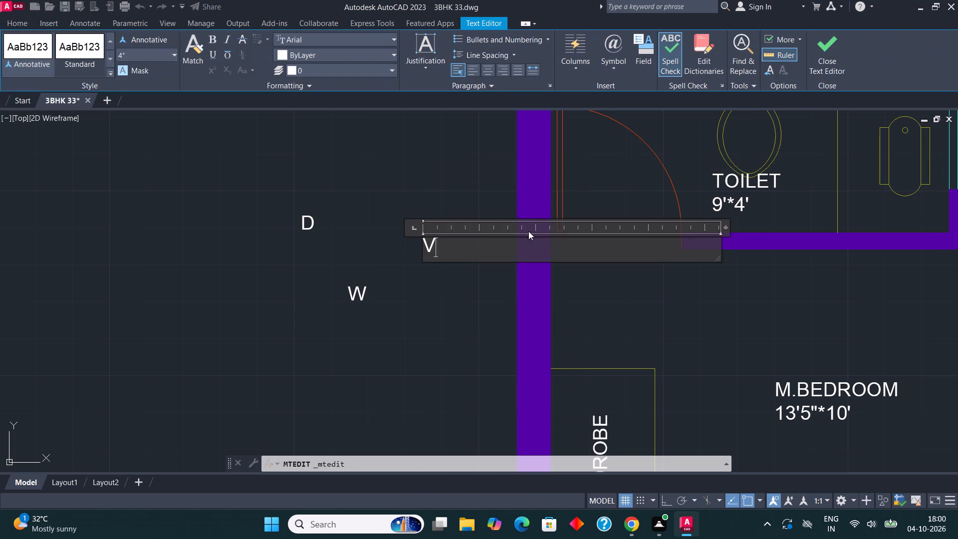
{"action": "left_click", "coordinate": [837, 49]}
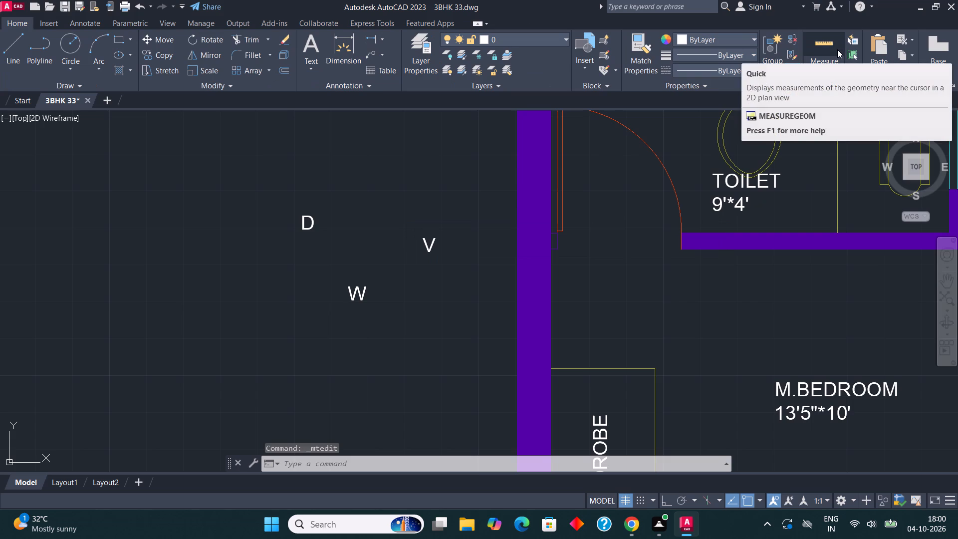
Copy the D tag to the doors of the 9'*4' toilet, the 13'5"*10' M.BEDROOM, the kitchen and the 10'*10' M.BEDROOM.
{"action": "left_click", "coordinate": [305, 217]}
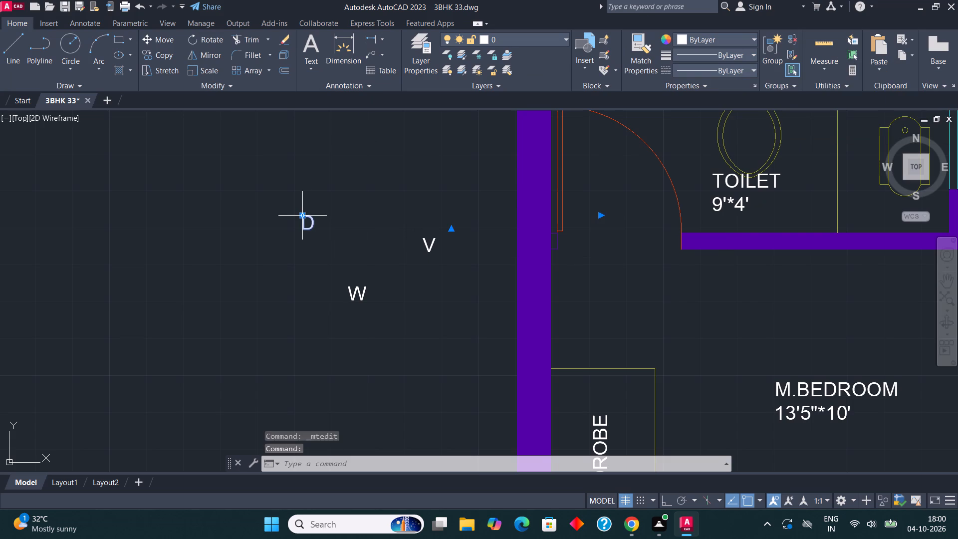
{"action": "left_click", "coordinate": [167, 59]}
{"action": "left_click", "coordinate": [294, 219]}
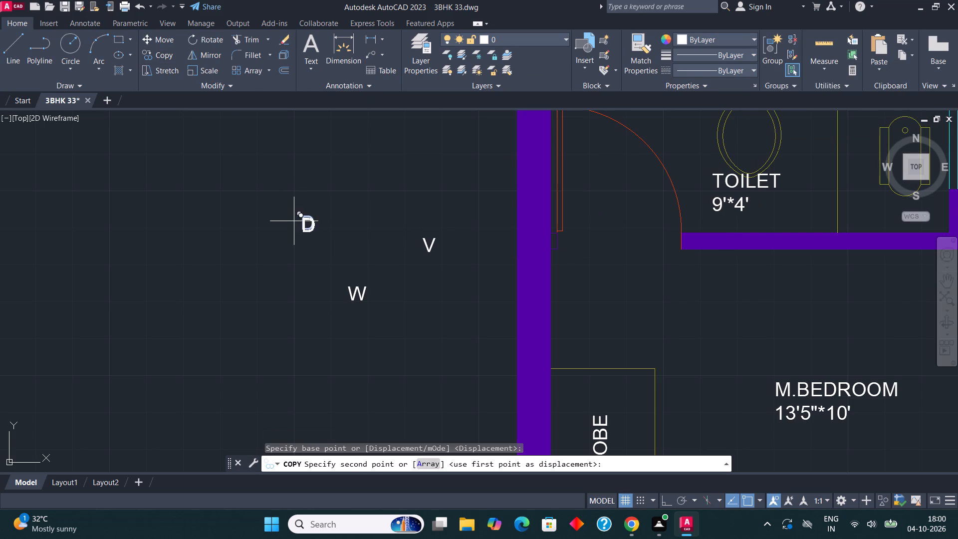
{"action": "scroll", "coordinate": [260, 265], "scroll_direction": "down", "scroll_amount": 3}
{"action": "scroll", "coordinate": [354, 252], "scroll_direction": "up", "scroll_amount": 3}
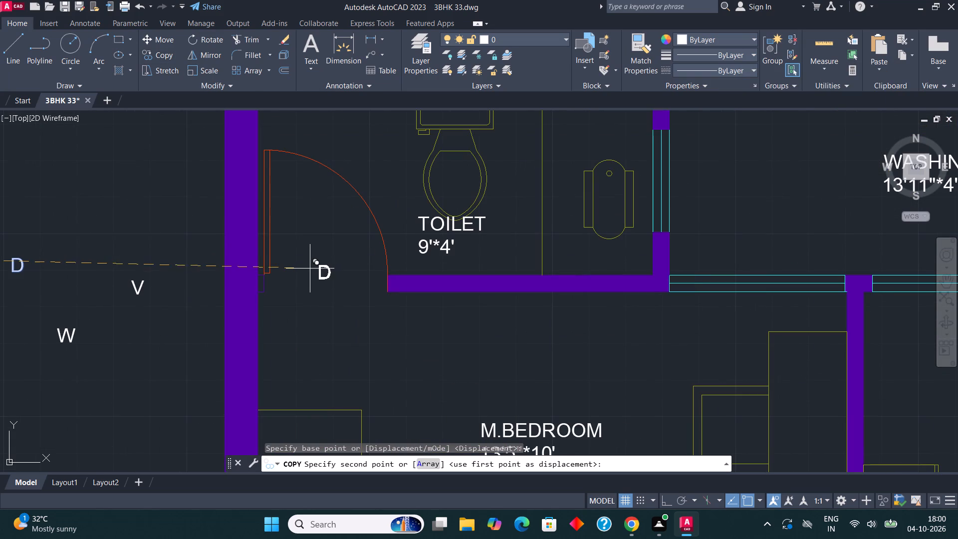
{"action": "left_click", "coordinate": [310, 270]}
{"action": "scroll", "coordinate": [328, 232], "scroll_direction": "down", "scroll_amount": 3}
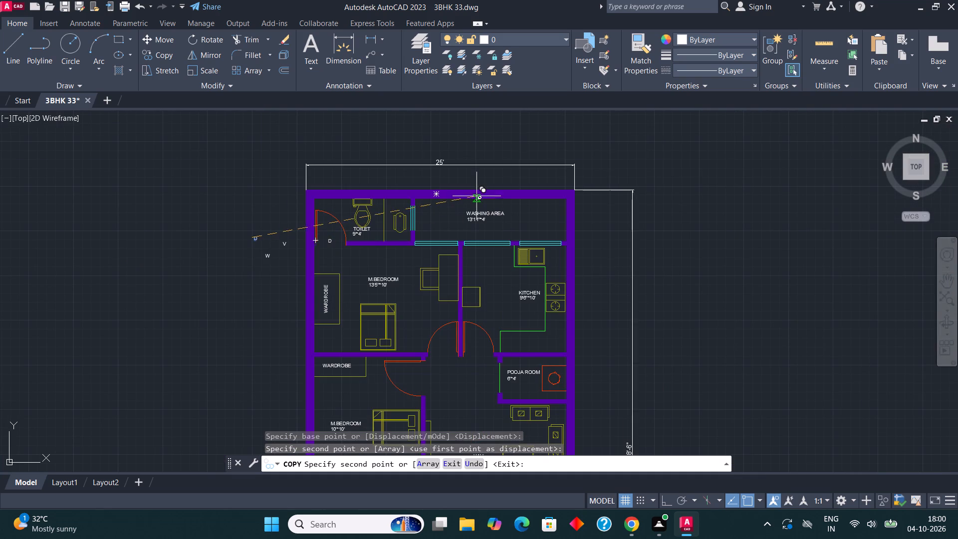
{"action": "scroll", "coordinate": [477, 198], "scroll_direction": "down", "scroll_amount": 1}
{"action": "scroll", "coordinate": [450, 295], "scroll_direction": "up", "scroll_amount": 4}
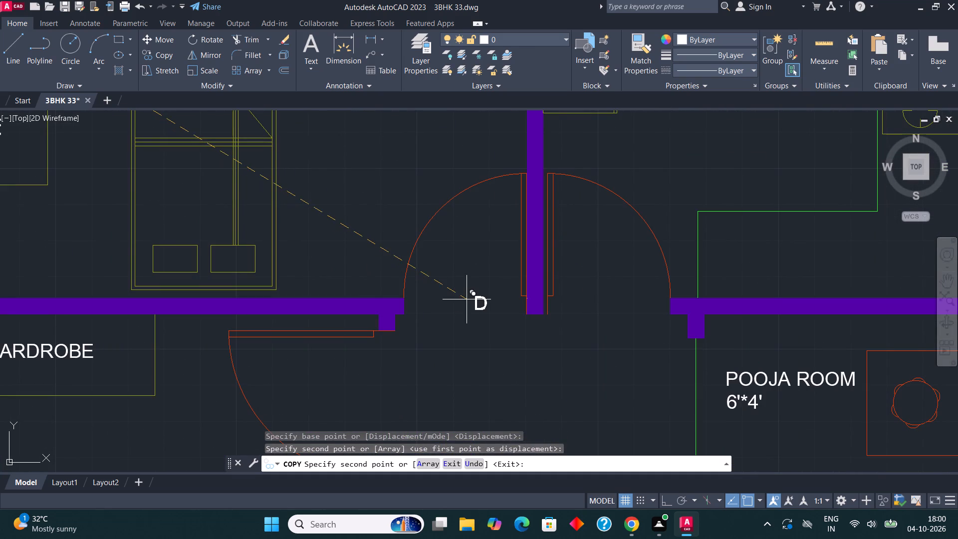
{"action": "left_click", "coordinate": [467, 299]}
{"action": "left_click", "coordinate": [597, 302]}
{"action": "scroll", "coordinate": [531, 231], "scroll_direction": "down", "scroll_amount": 2}
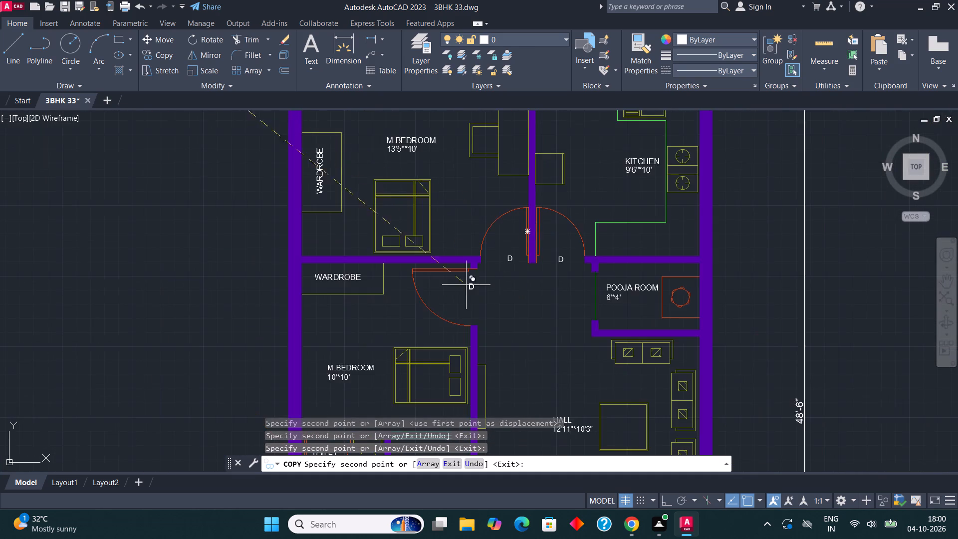
{"action": "scroll", "coordinate": [460, 287], "scroll_direction": "up", "scroll_amount": 2}
{"action": "left_click", "coordinate": [465, 297]}
{"action": "scroll", "coordinate": [451, 293], "scroll_direction": "down", "scroll_amount": 3}
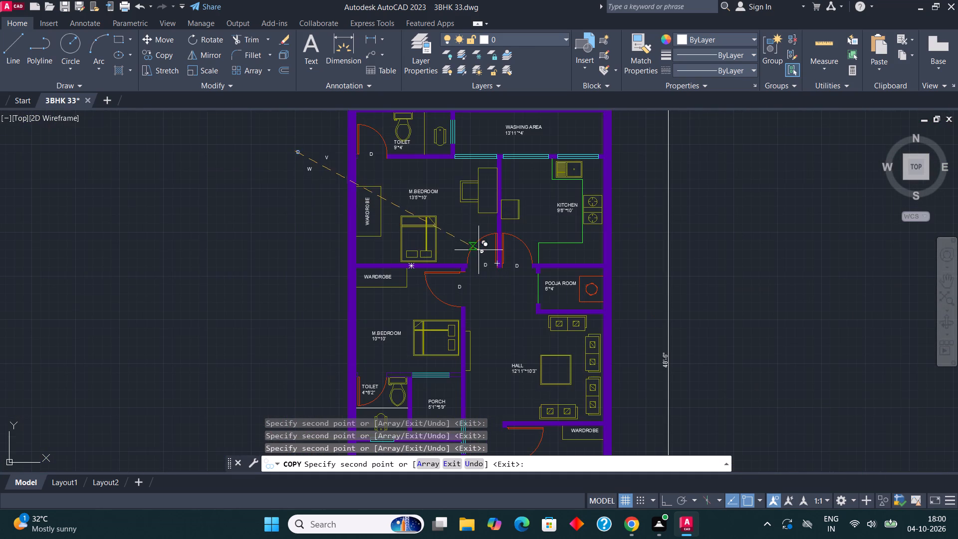
Continue copying the D tag to the BEDROOM door, the toilet door beside it and the 4'*6'2" TOILET door.
{"action": "scroll", "coordinate": [559, 196], "scroll_direction": "down", "scroll_amount": 2}
{"action": "scroll", "coordinate": [537, 302], "scroll_direction": "up", "scroll_amount": 5}
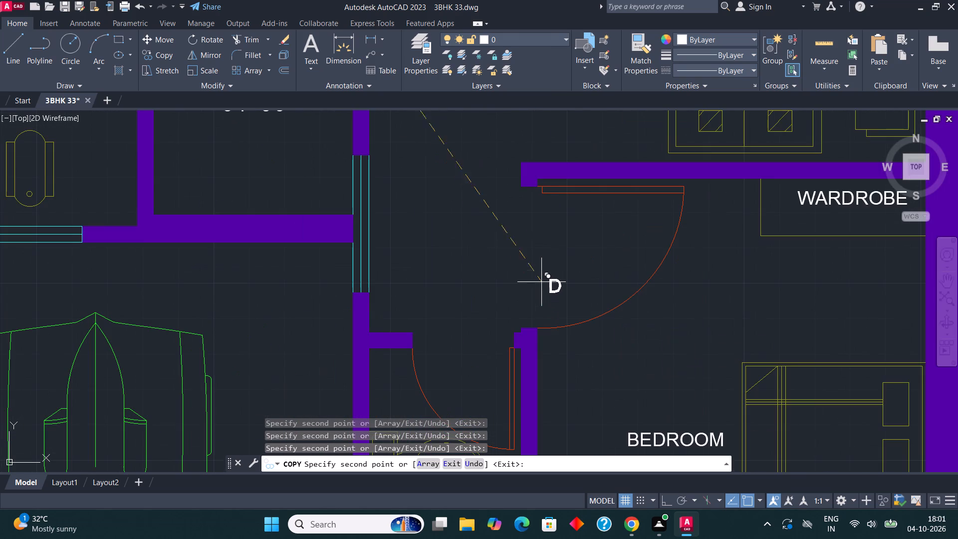
{"action": "left_click", "coordinate": [540, 250]}
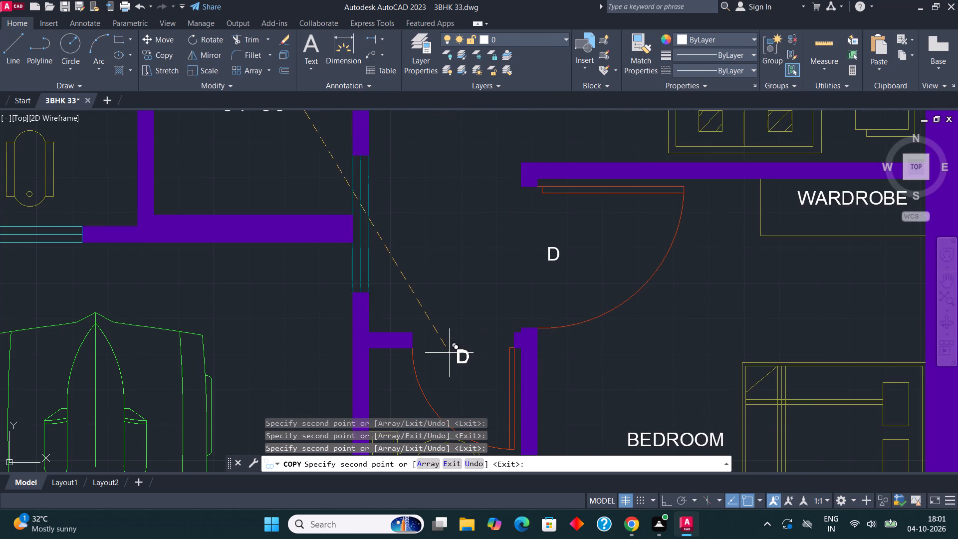
{"action": "left_click", "coordinate": [454, 351]}
{"action": "scroll", "coordinate": [547, 206], "scroll_direction": "down", "scroll_amount": 4}
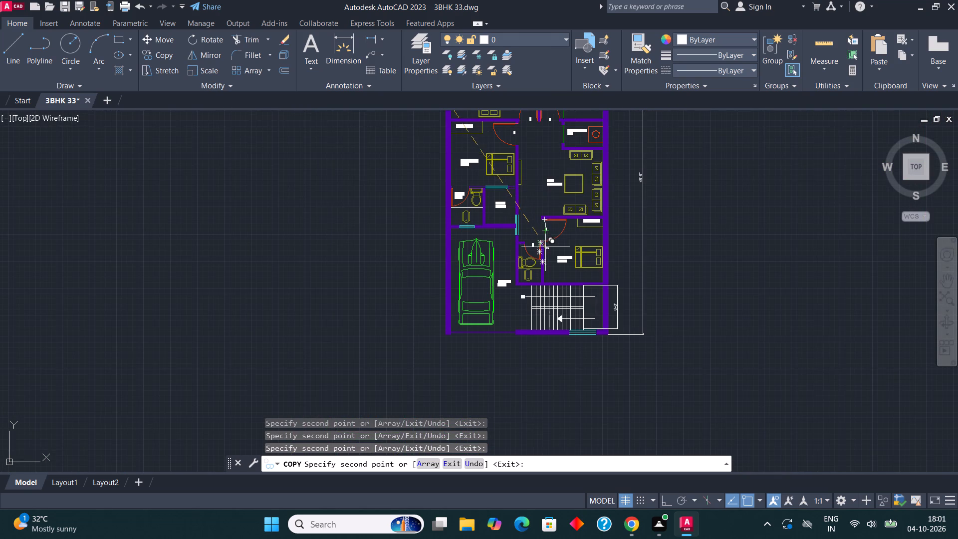
{"action": "middle_click_drag", "start_coordinate": [546, 251], "coordinate": [534, 344]}
{"action": "scroll", "coordinate": [465, 295], "scroll_direction": "up", "scroll_amount": 4}
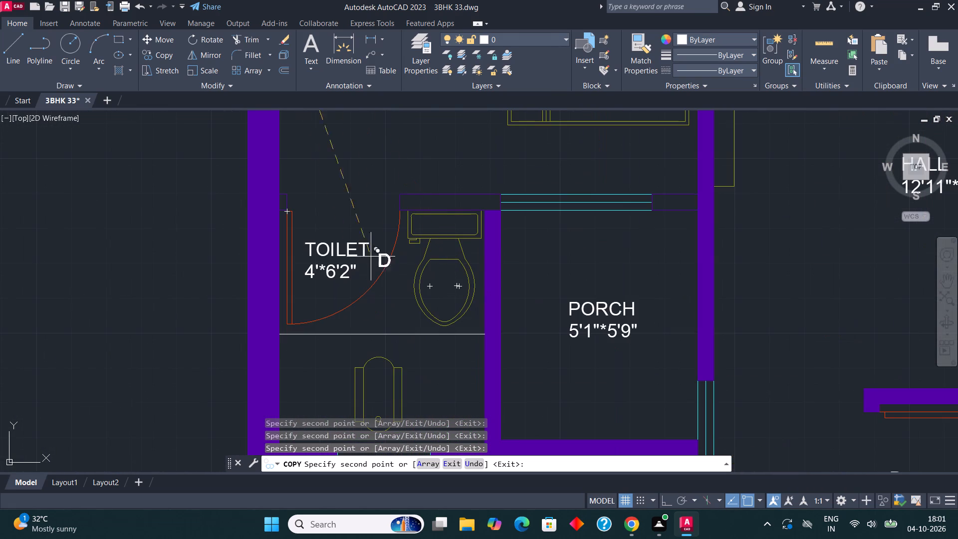
{"action": "left_click", "coordinate": [328, 206]}
{"action": "scroll", "coordinate": [340, 260], "scroll_direction": "down", "scroll_amount": 3}
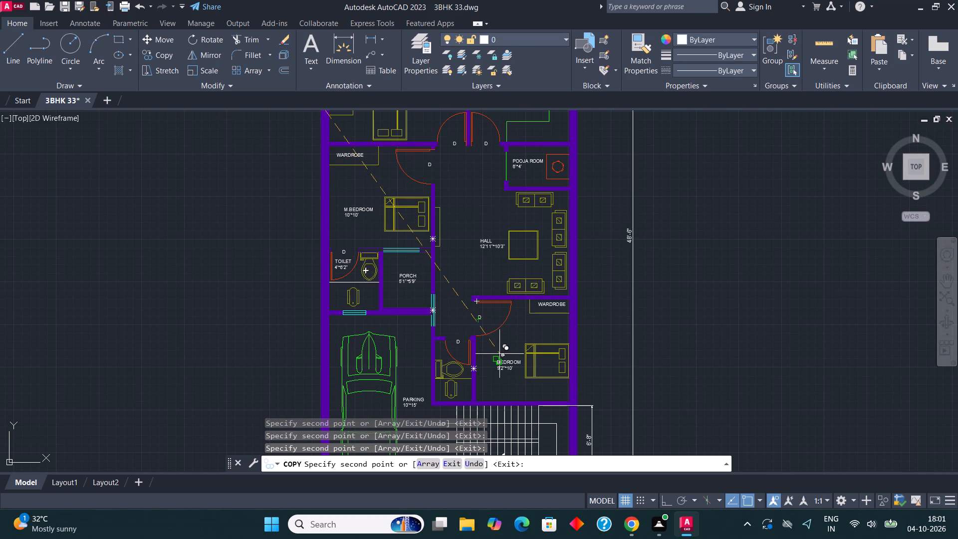
{"action": "scroll", "coordinate": [504, 361], "scroll_direction": "down", "scroll_amount": 1}
{"action": "scroll", "coordinate": [363, 145], "scroll_direction": "up", "scroll_amount": 3}
{"action": "key", "text": "Escape"}
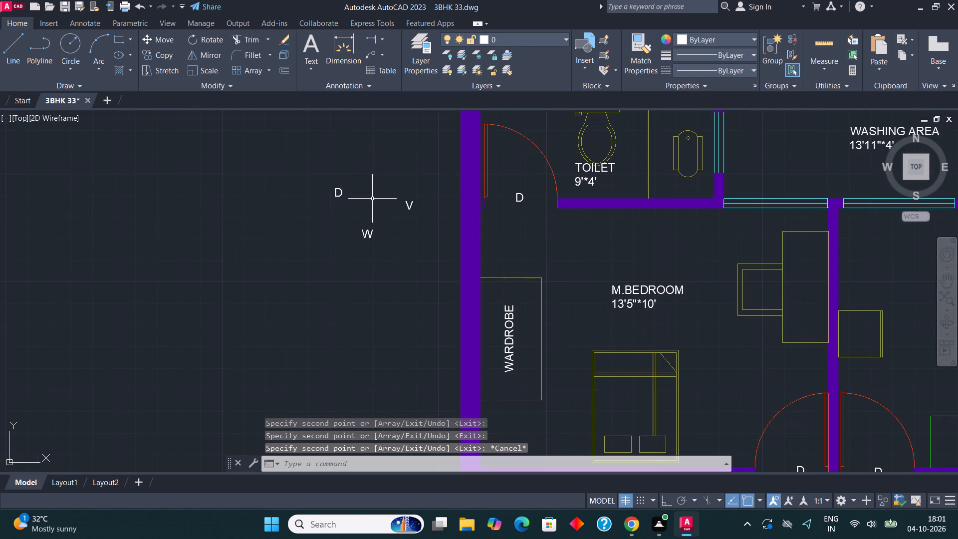
Look over the whole floor plan to check the door tags and walls.
{"action": "scroll", "coordinate": [377, 237], "scroll_direction": "down", "scroll_amount": 1}
{"action": "middle_click_drag", "start_coordinate": [495, 197], "coordinate": [493, 183]}
{"action": "scroll", "coordinate": [493, 203], "scroll_direction": "down", "scroll_amount": 1}
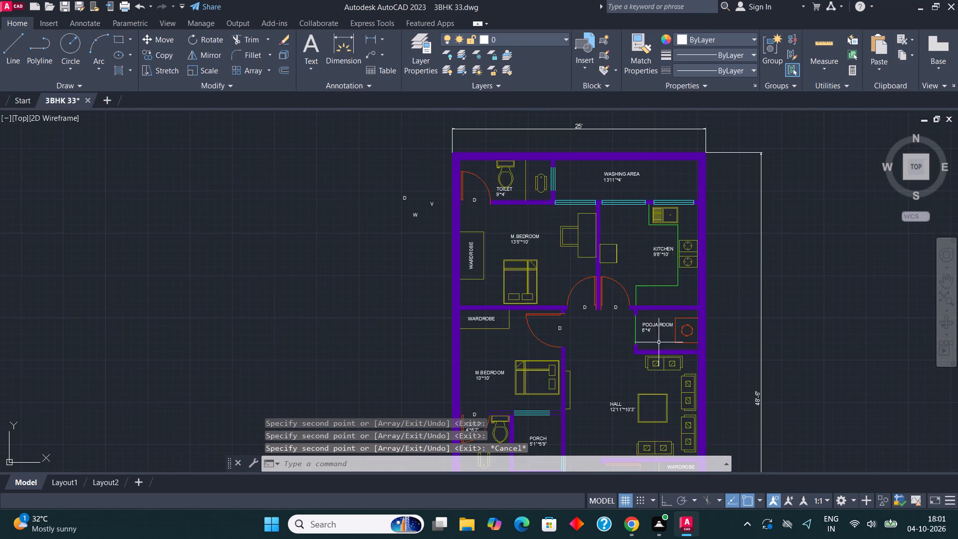
{"action": "scroll", "coordinate": [658, 347], "scroll_direction": "down", "scroll_amount": 1}
{"action": "middle_click_drag", "start_coordinate": [655, 337], "coordinate": [604, 224]}
{"action": "scroll", "coordinate": [596, 302], "scroll_direction": "up", "scroll_amount": 3}
{"action": "scroll", "coordinate": [580, 343], "scroll_direction": "down", "scroll_amount": 4}
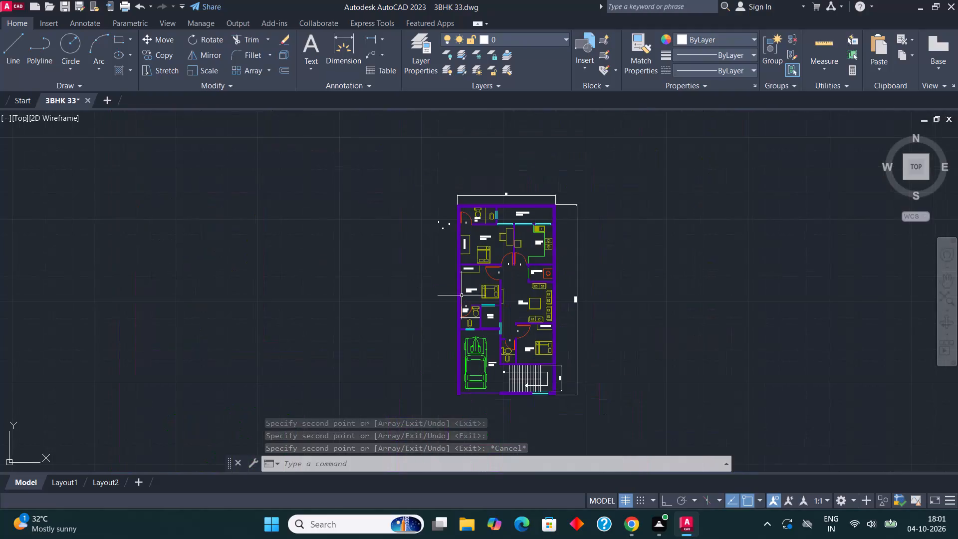
{"action": "middle_click_drag", "start_coordinate": [435, 233], "coordinate": [446, 261]}
Make WALL the current layer and fill the small wall stub beside the 9'*4' toilet door with a SOLID hatch.
{"action": "scroll", "coordinate": [489, 249], "scroll_direction": "up", "scroll_amount": 5}
{"action": "middle_click_drag", "start_coordinate": [249, 266], "coordinate": [261, 267]}
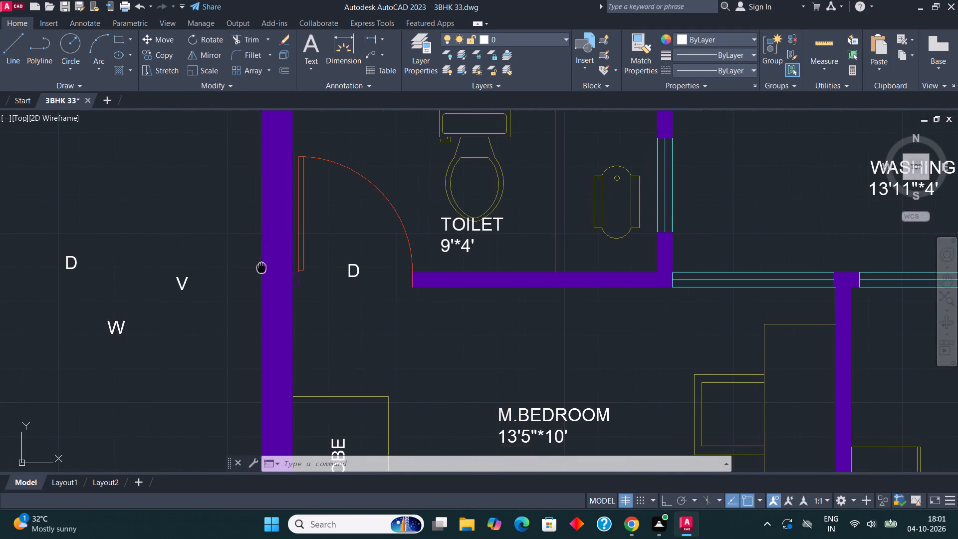
{"action": "middle_click_drag", "start_coordinate": [261, 267], "coordinate": [274, 270]}
{"action": "left_click", "coordinate": [529, 36]}
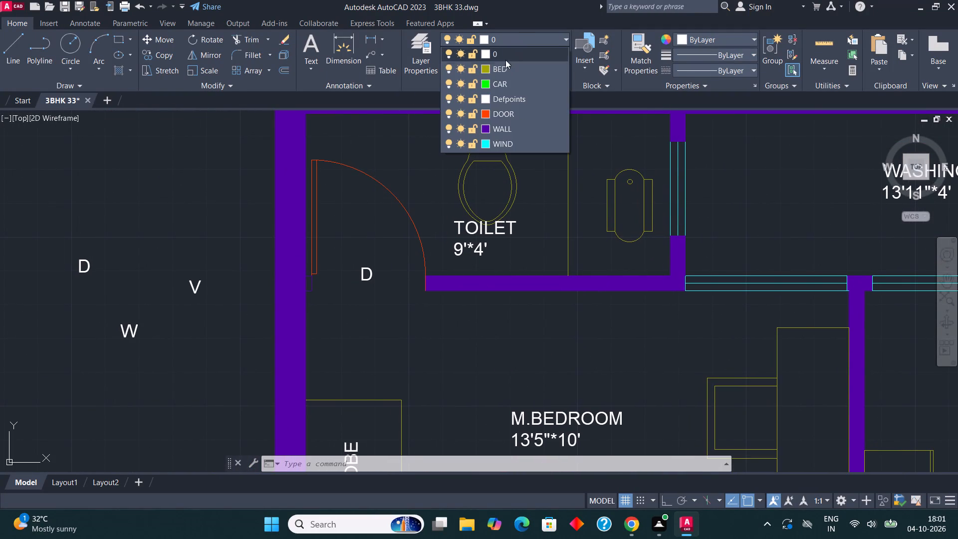
{"action": "left_click", "coordinate": [518, 134]}
{"action": "key", "text": "h"}
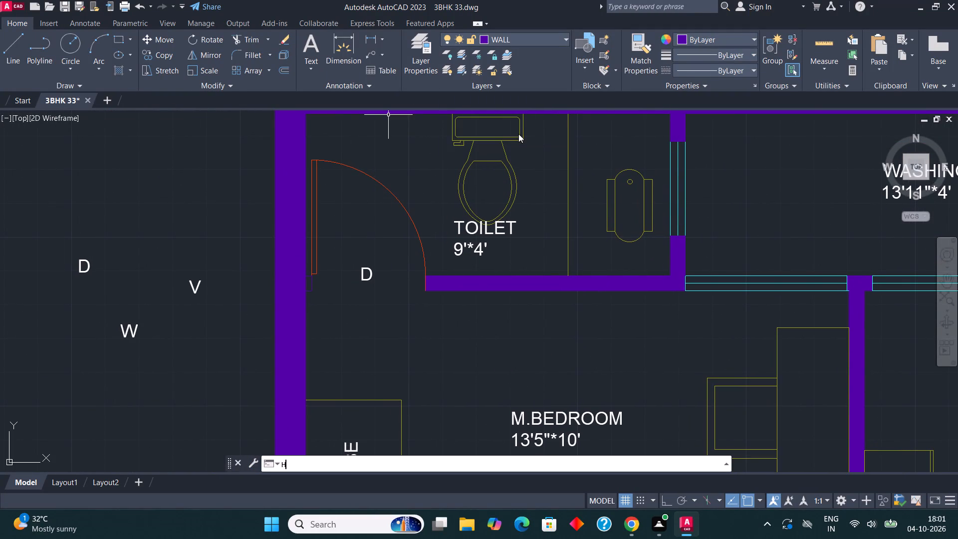
{"action": "key", "text": "Return"}
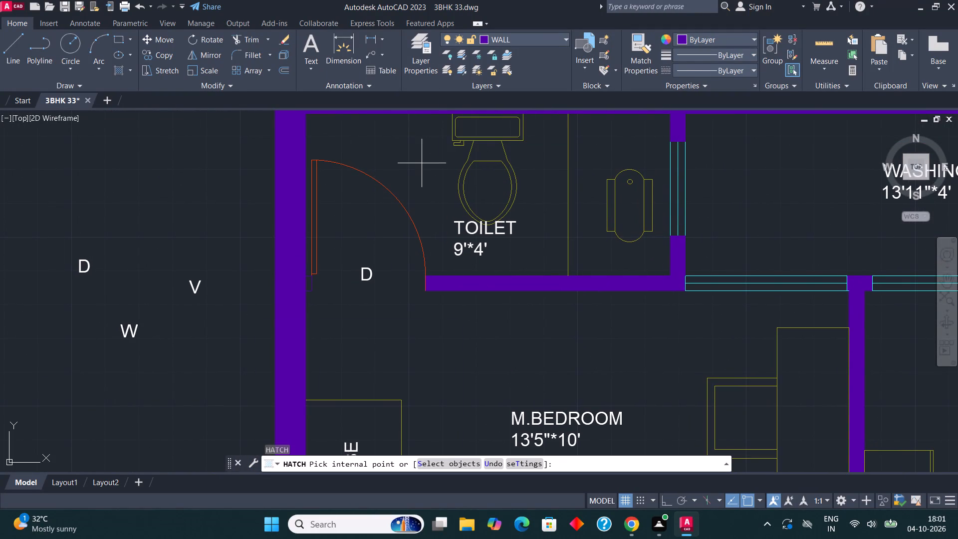
{"action": "scroll", "coordinate": [286, 292], "scroll_direction": "up", "scroll_amount": 1}
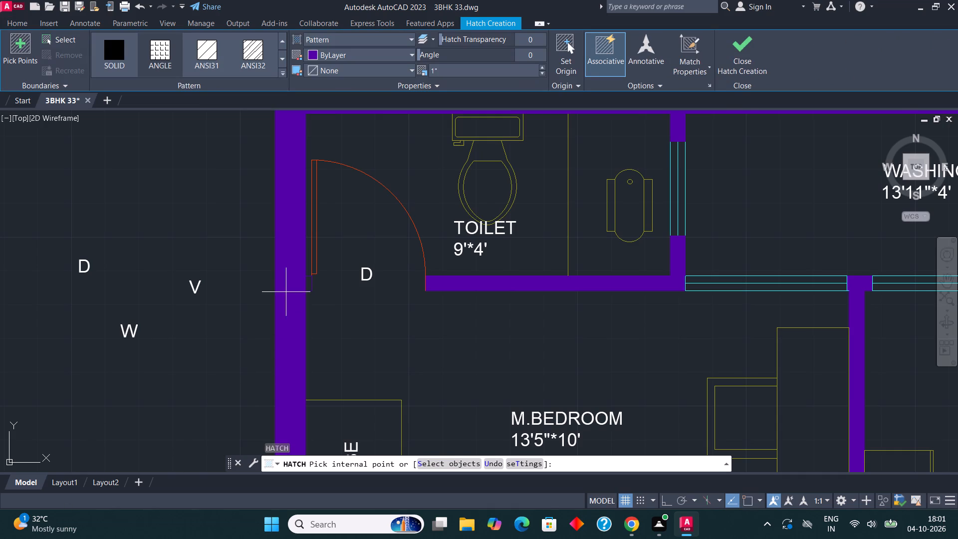
{"action": "scroll", "coordinate": [286, 292], "scroll_direction": "up", "scroll_amount": 1}
{"action": "left_click", "coordinate": [319, 278]}
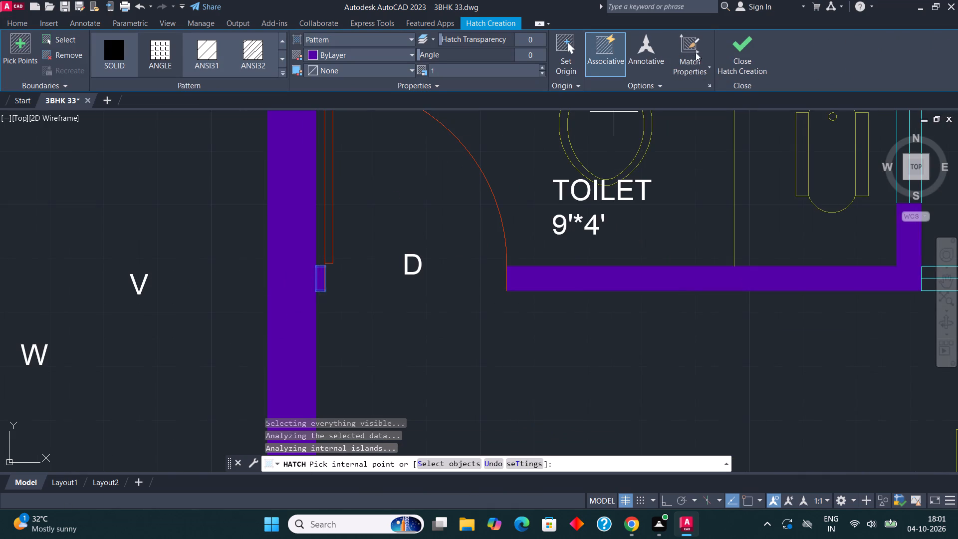
{"action": "left_click", "coordinate": [728, 50]}
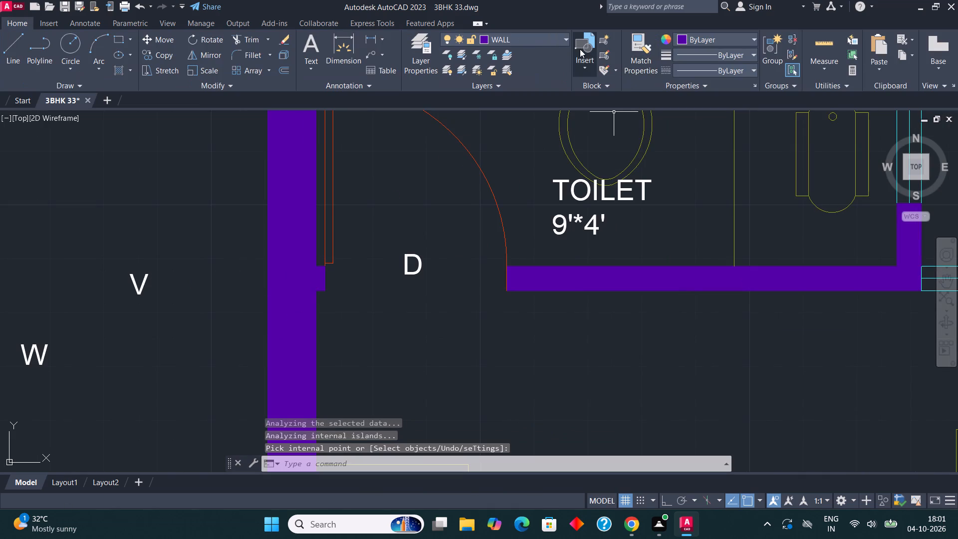
Copy the W tag to the three windows in the wall between the WASHING AREA and the M.BEDROOM and KITCHEN.
{"action": "scroll", "coordinate": [536, 483], "scroll_direction": "down", "scroll_amount": 4}
{"action": "scroll", "coordinate": [542, 307], "scroll_direction": "down", "scroll_amount": 1}
{"action": "middle_click_drag", "start_coordinate": [561, 278], "coordinate": [566, 261]}
{"action": "scroll", "coordinate": [444, 344], "scroll_direction": "up", "scroll_amount": 2}
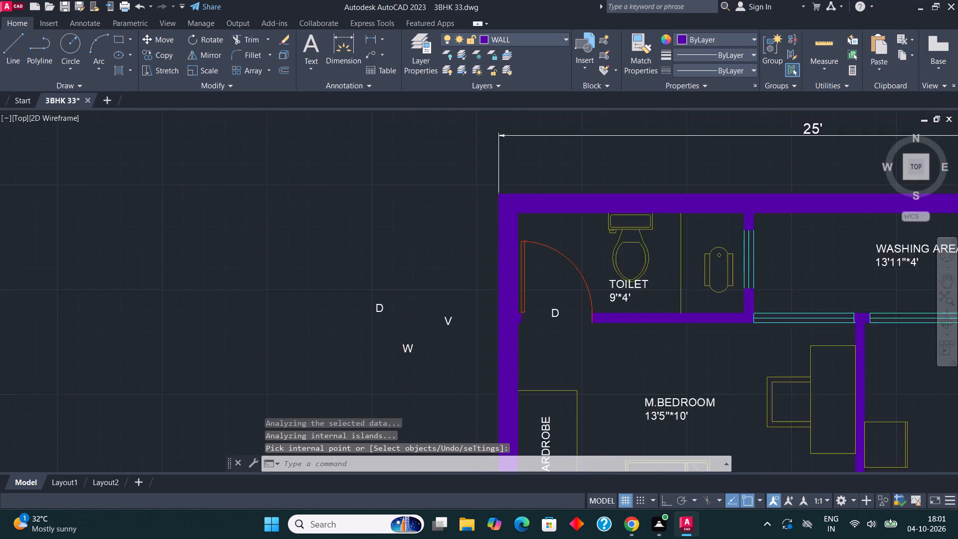
{"action": "left_click", "coordinate": [379, 347]}
{"action": "left_click", "coordinate": [160, 52]}
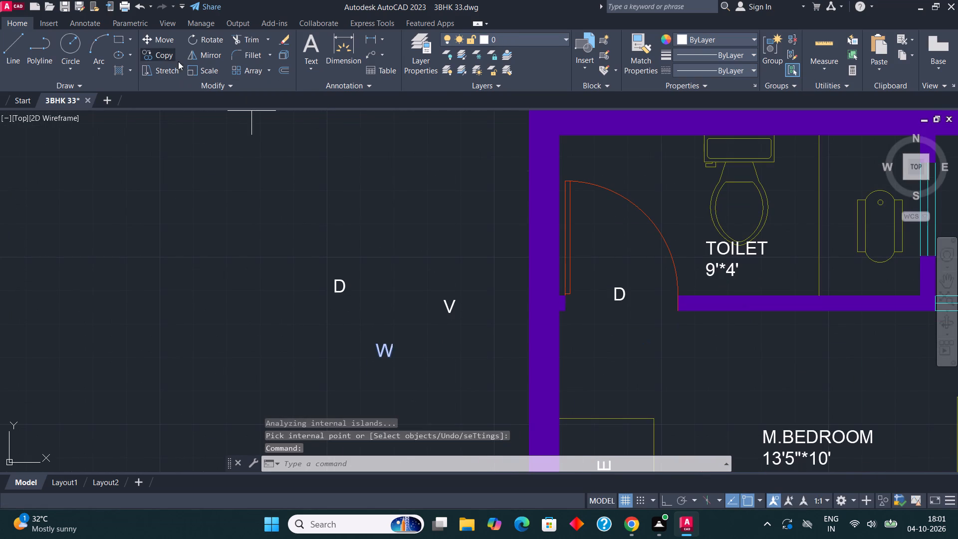
{"action": "left_click", "coordinate": [387, 348]}
{"action": "scroll", "coordinate": [382, 350], "scroll_direction": "down", "scroll_amount": 3}
{"action": "scroll", "coordinate": [541, 311], "scroll_direction": "up", "scroll_amount": 3}
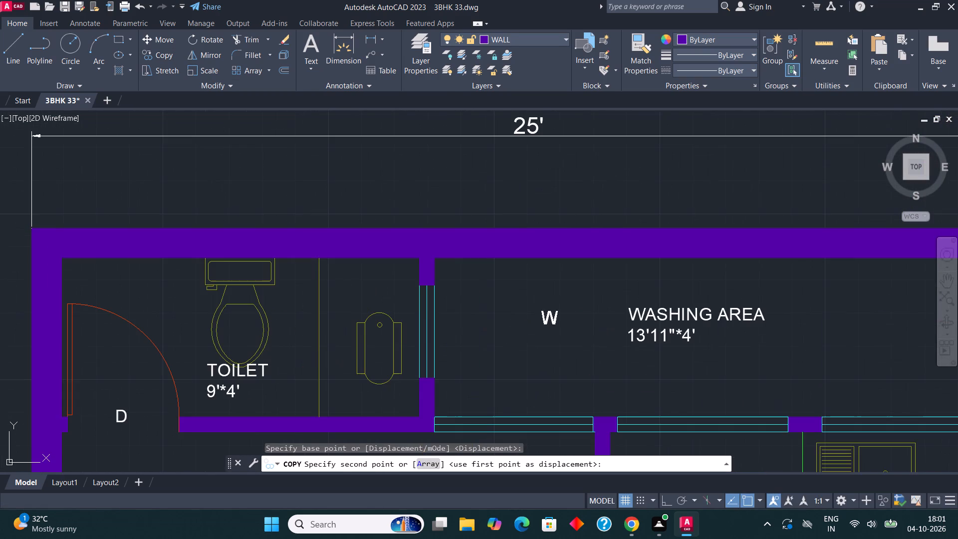
{"action": "left_click", "coordinate": [513, 397]}
{"action": "left_click", "coordinate": [700, 399]}
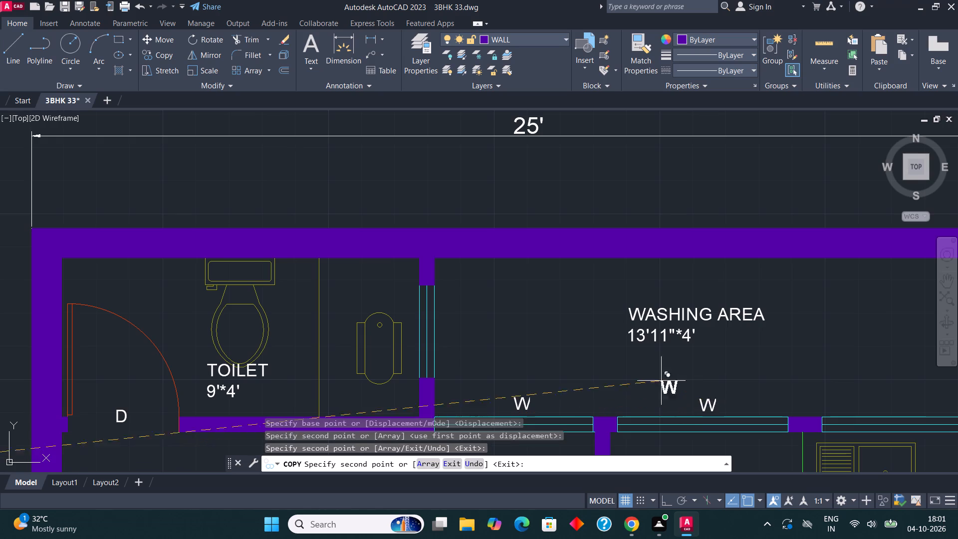
{"action": "scroll", "coordinate": [493, 338], "scroll_direction": "down", "scroll_amount": 2}
{"action": "scroll", "coordinate": [653, 368], "scroll_direction": "up", "scroll_amount": 3}
{"action": "left_click", "coordinate": [629, 349]}
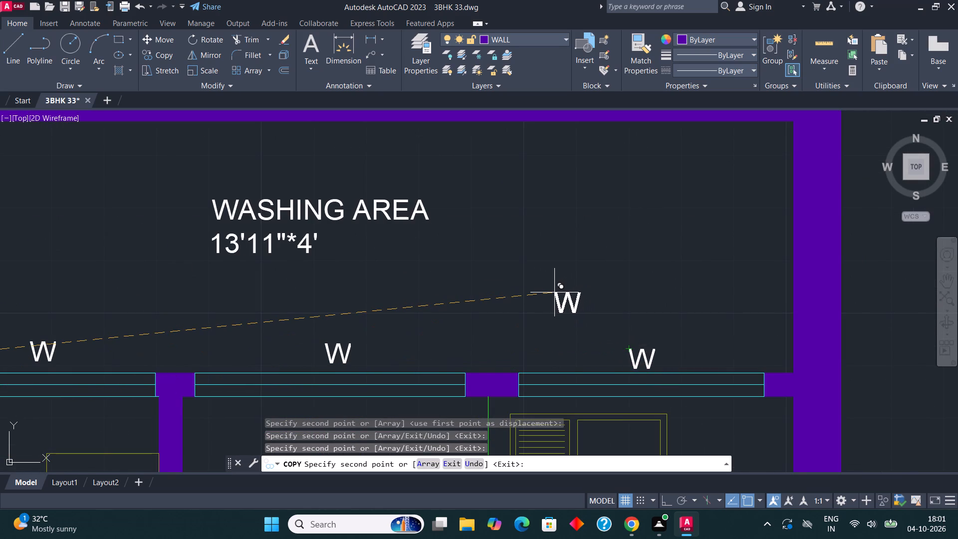
Continue copying the W tag to the window above the PORCH, the window between PORCH and HALL, and the staircase window.
{"action": "scroll", "coordinate": [494, 244], "scroll_direction": "down", "scroll_amount": 2}
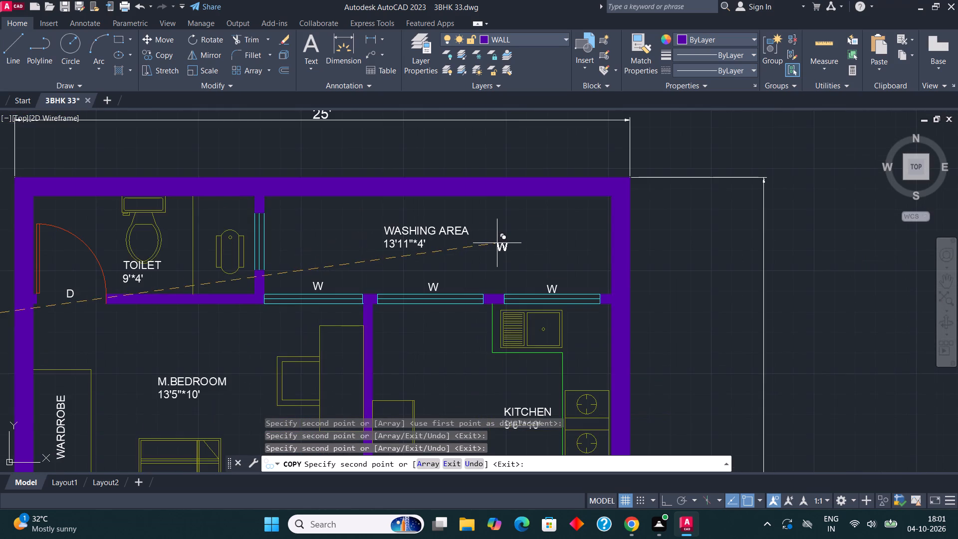
{"action": "scroll", "coordinate": [532, 206], "scroll_direction": "down", "scroll_amount": 3}
{"action": "scroll", "coordinate": [481, 276], "scroll_direction": "up", "scroll_amount": 3}
{"action": "scroll", "coordinate": [487, 262], "scroll_direction": "down", "scroll_amount": 3}
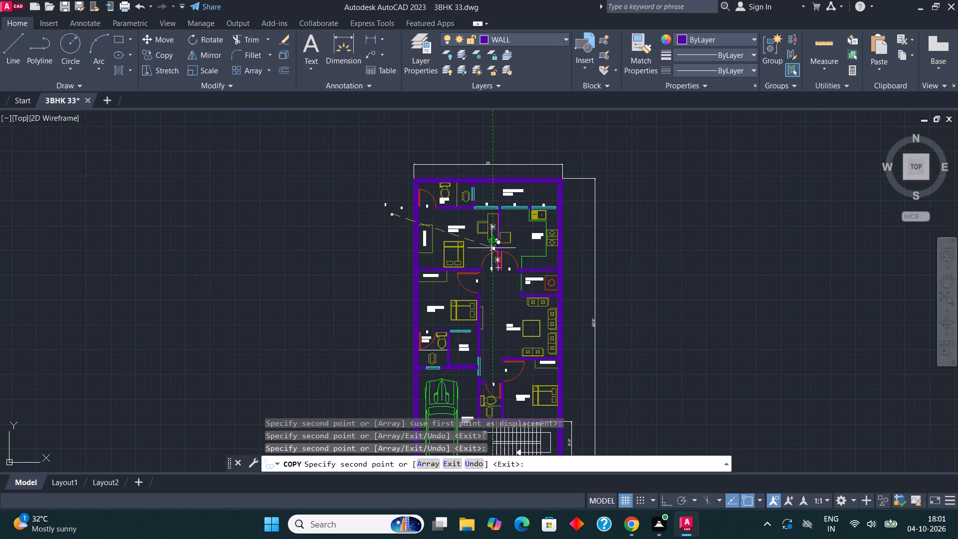
{"action": "scroll", "coordinate": [435, 378], "scroll_direction": "up", "scroll_amount": 3}
{"action": "scroll", "coordinate": [515, 173], "scroll_direction": "up", "scroll_amount": 2}
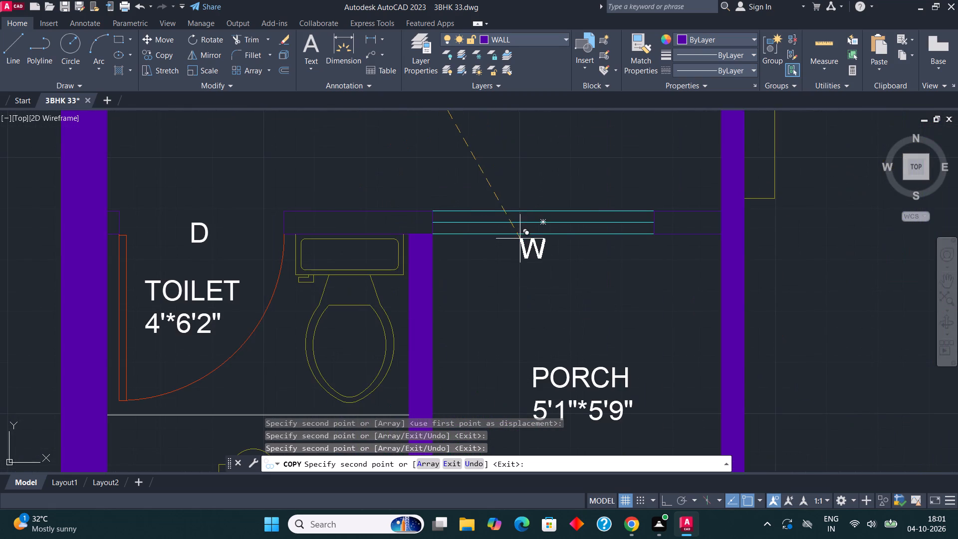
{"action": "left_click", "coordinate": [528, 243]}
{"action": "scroll", "coordinate": [520, 184], "scroll_direction": "down", "scroll_amount": 2}
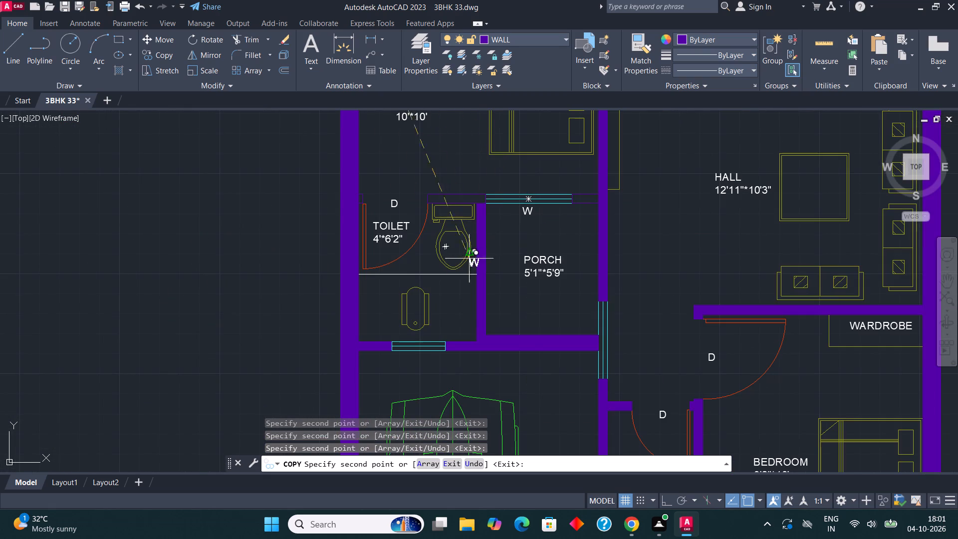
{"action": "scroll", "coordinate": [416, 258], "scroll_direction": "down", "scroll_amount": 1}
{"action": "scroll", "coordinate": [535, 315], "scroll_direction": "up", "scroll_amount": 3}
{"action": "left_click", "coordinate": [535, 292]}
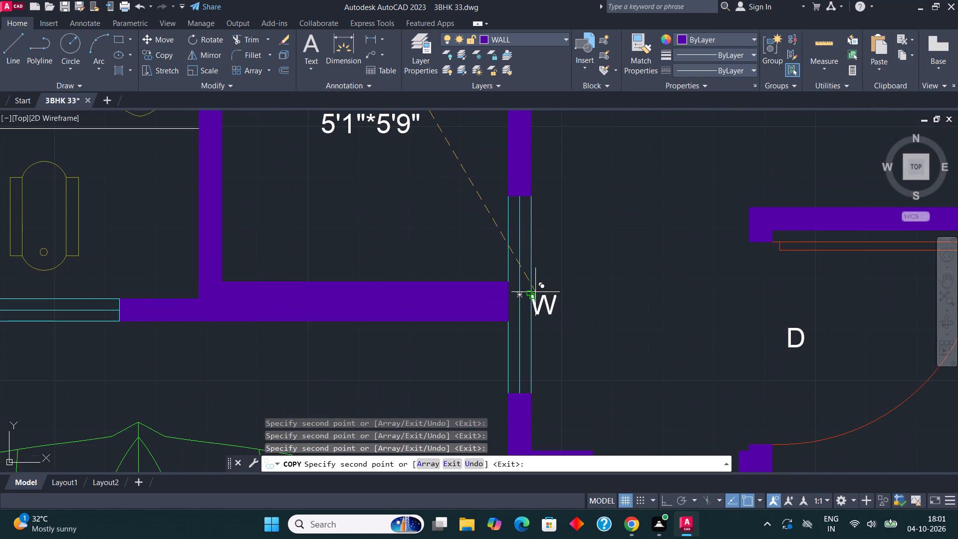
{"action": "scroll", "coordinate": [318, 240], "scroll_direction": "down", "scroll_amount": 3}
{"action": "scroll", "coordinate": [471, 214], "scroll_direction": "down", "scroll_amount": 1}
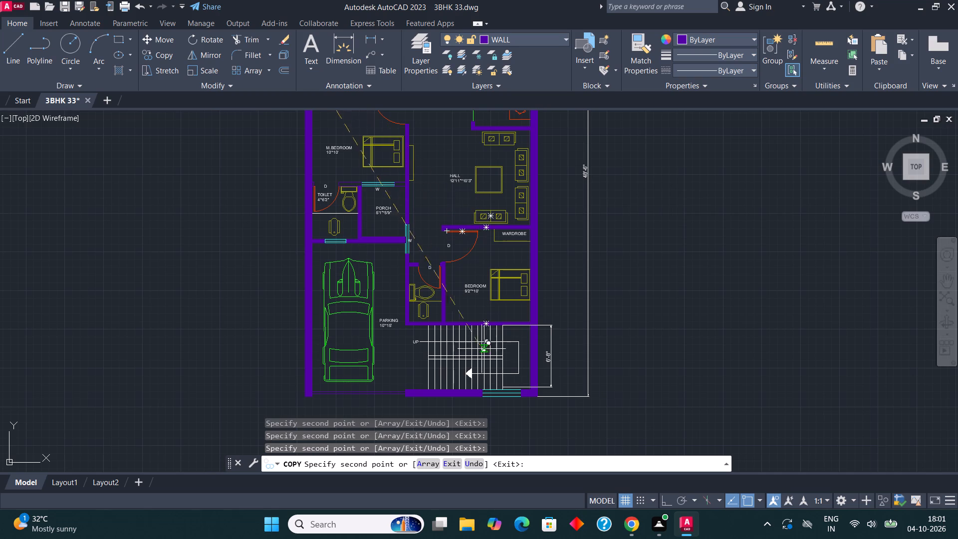
{"action": "scroll", "coordinate": [497, 414], "scroll_direction": "up", "scroll_amount": 4}
{"action": "left_click", "coordinate": [506, 317]}
{"action": "scroll", "coordinate": [513, 352], "scroll_direction": "down", "scroll_amount": 4}
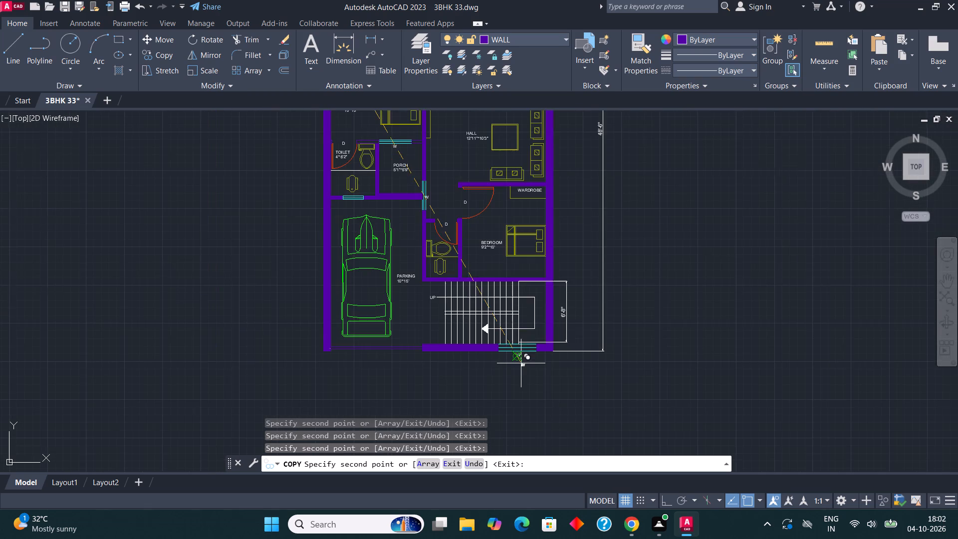
{"action": "scroll", "coordinate": [535, 389], "scroll_direction": "down", "scroll_amount": 2}
{"action": "scroll", "coordinate": [462, 203], "scroll_direction": "up", "scroll_amount": 4}
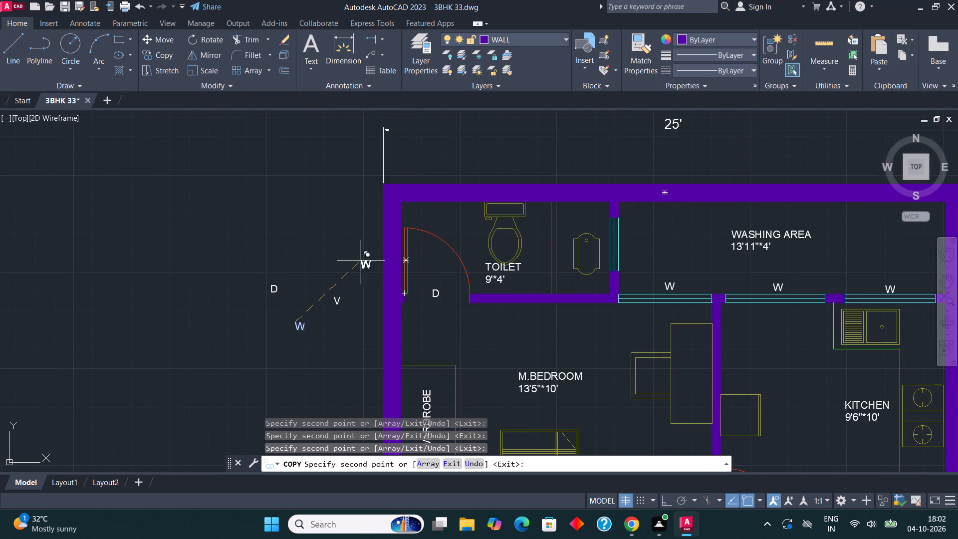
{"action": "key", "text": "Escape"}
Copy the V tag to the ventilators of the 9'*4' TOILET and the 4'*6'2" TOILET.
{"action": "left_click", "coordinate": [338, 302]}
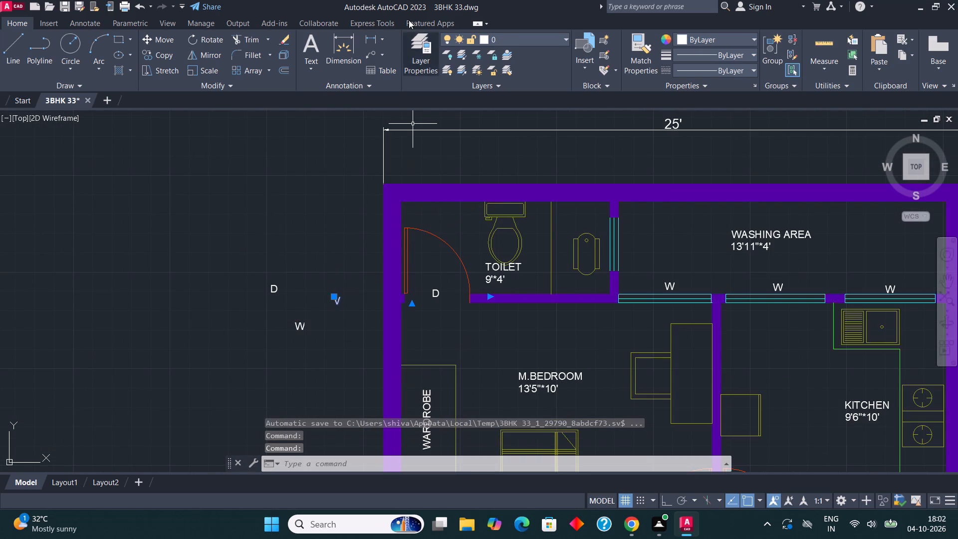
{"action": "left_click", "coordinate": [164, 55]}
{"action": "left_click", "coordinate": [343, 294]}
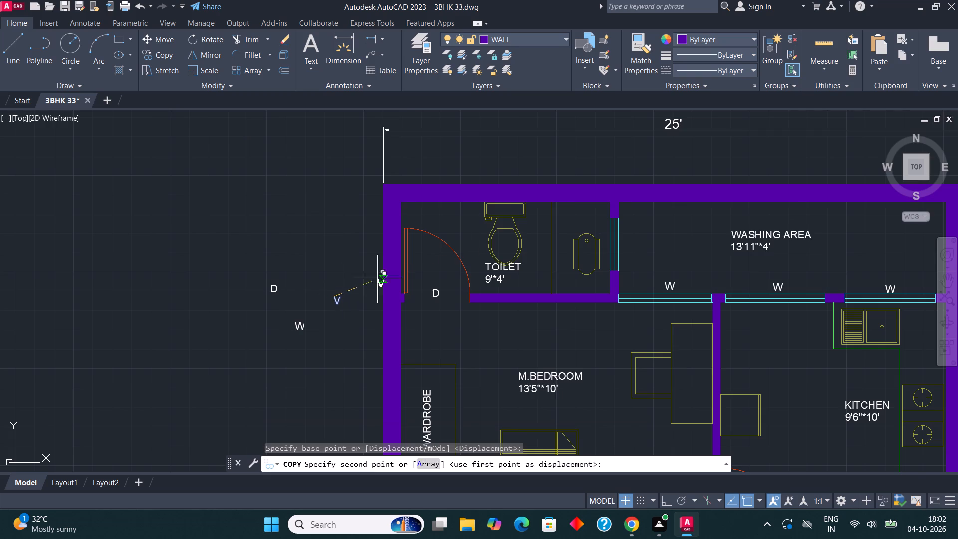
{"action": "scroll", "coordinate": [627, 244], "scroll_direction": "up", "scroll_amount": 3}
{"action": "left_click", "coordinate": [603, 225]}
{"action": "scroll", "coordinate": [431, 250], "scroll_direction": "down", "scroll_amount": 2}
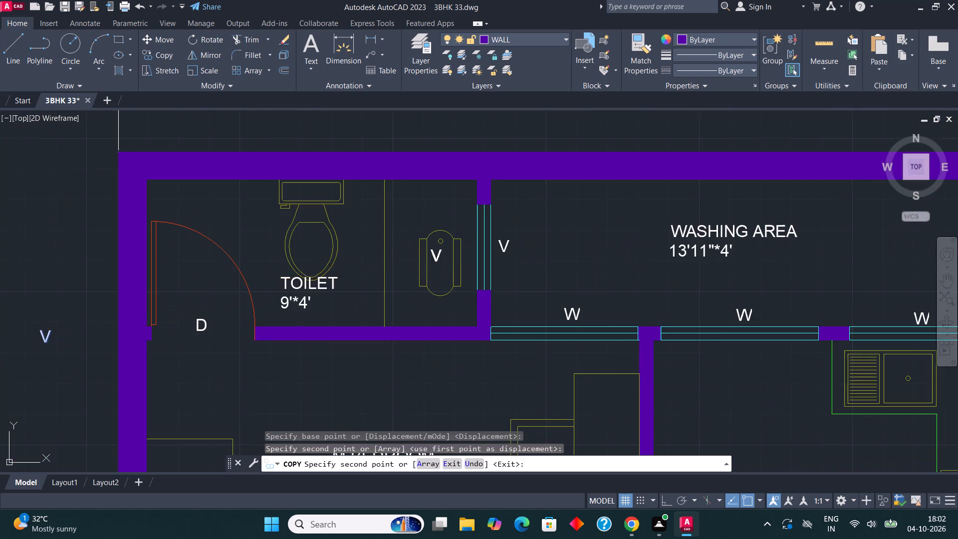
{"action": "scroll", "coordinate": [490, 220], "scroll_direction": "down", "scroll_amount": 2}
{"action": "scroll", "coordinate": [559, 190], "scroll_direction": "down", "scroll_amount": 1}
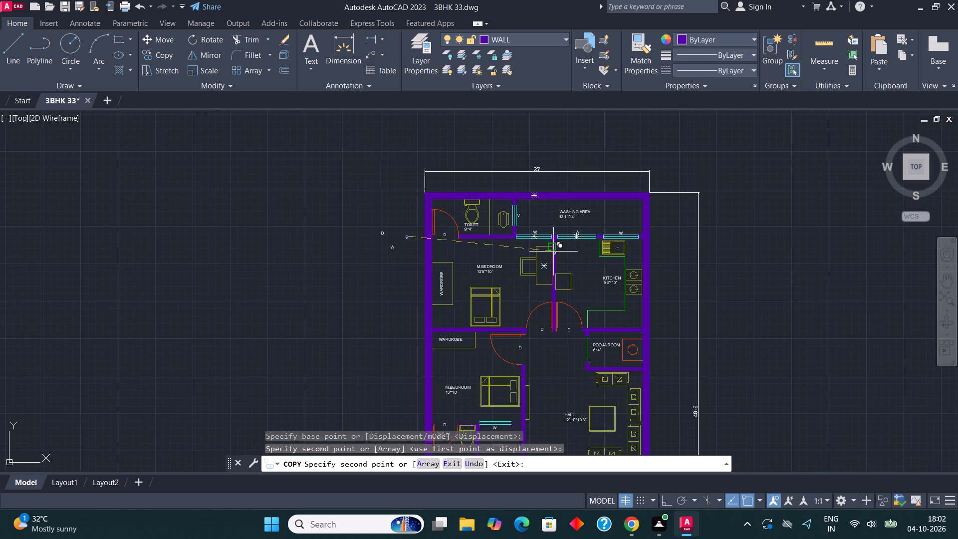
{"action": "scroll", "coordinate": [556, 224], "scroll_direction": "down", "scroll_amount": 2}
{"action": "scroll", "coordinate": [515, 329], "scroll_direction": "up", "scroll_amount": 7}
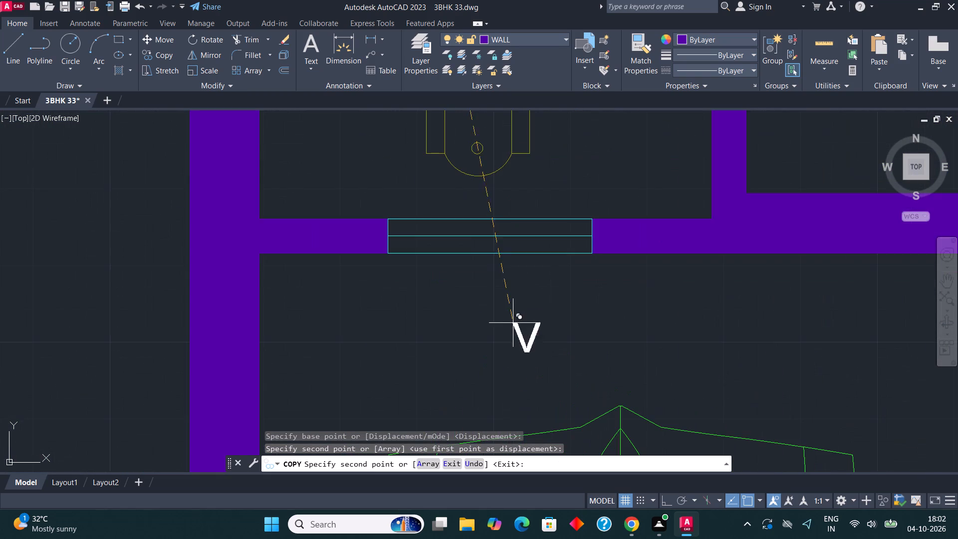
{"action": "left_click", "coordinate": [480, 266]}
{"action": "scroll", "coordinate": [366, 279], "scroll_direction": "down", "scroll_amount": 5}
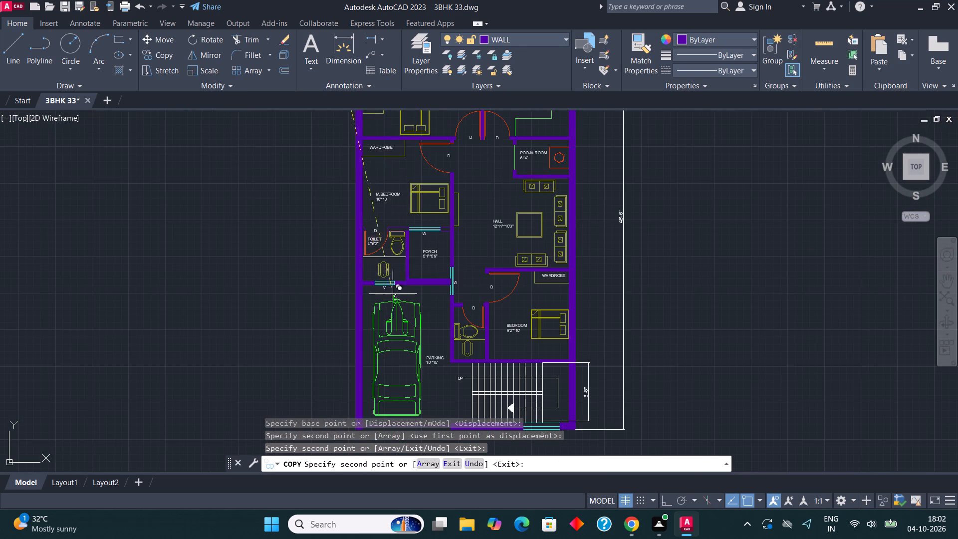
{"action": "scroll", "coordinate": [606, 217], "scroll_direction": "down", "scroll_amount": 1}
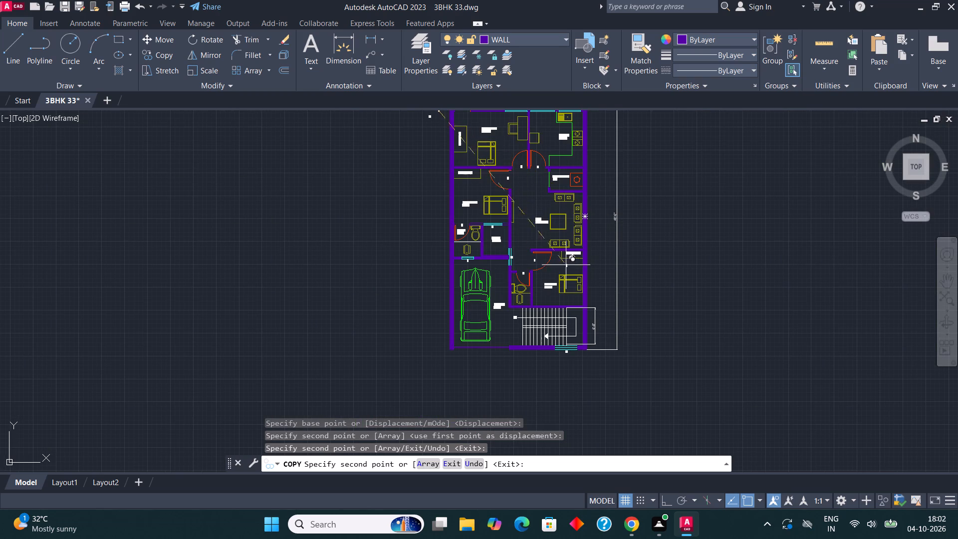
{"action": "key", "text": "Escape"}
Delete the three source tags D, W and V lying outside the floor plan.
{"action": "middle_click_drag", "start_coordinate": [552, 199], "coordinate": [553, 321]}
{"action": "scroll", "coordinate": [456, 231], "scroll_direction": "up", "scroll_amount": 3}
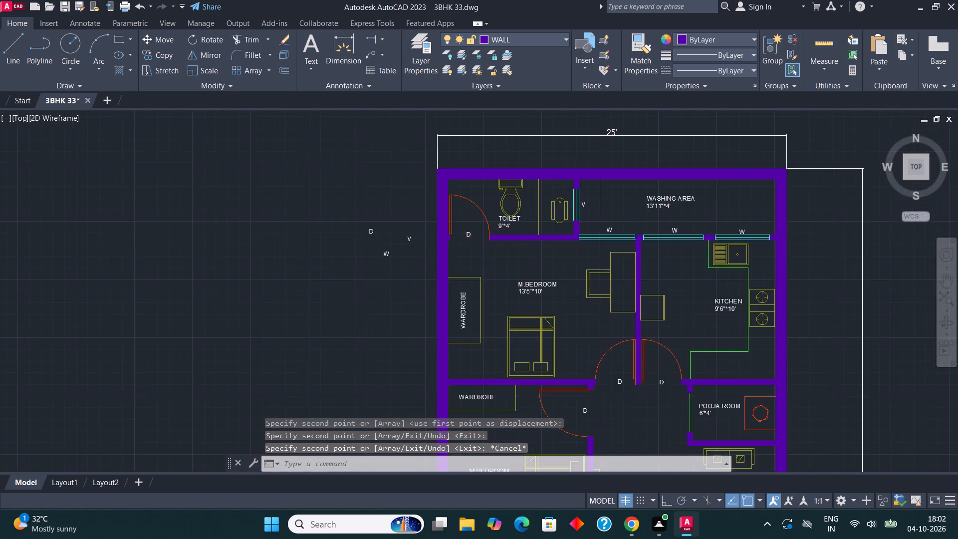
{"action": "left_click", "coordinate": [399, 284]}
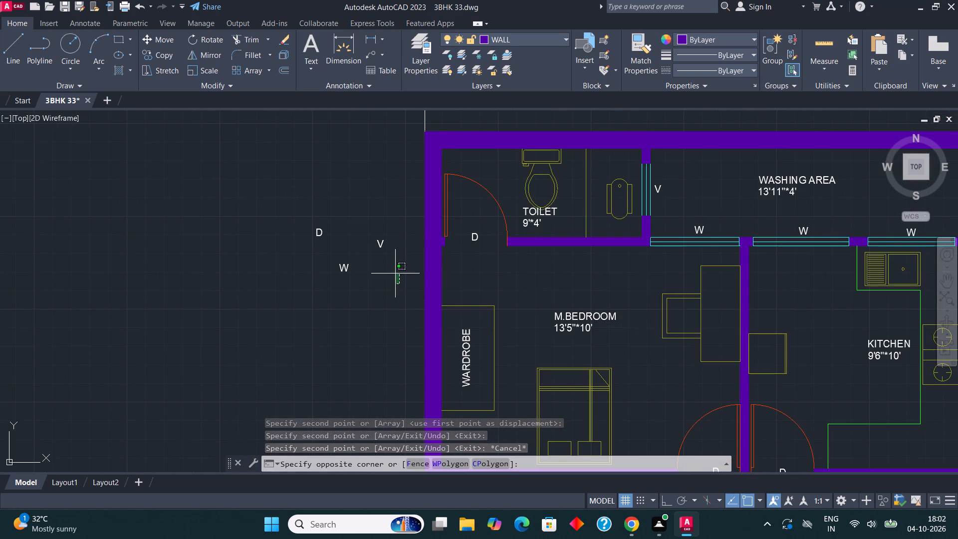
{"action": "left_click", "coordinate": [307, 195]}
{"action": "key", "text": "Delete"}
Look over the whole floor plan to check the window and ventilator tags and the wall fills.
{"action": "scroll", "coordinate": [310, 222], "scroll_direction": "down", "scroll_amount": 1}
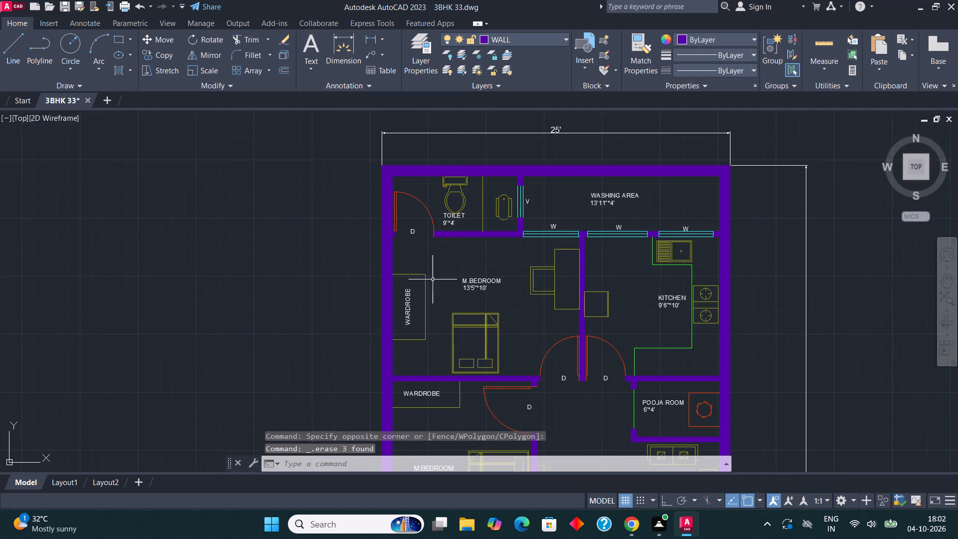
{"action": "middle_click_drag", "start_coordinate": [475, 329], "coordinate": [479, 256]}
{"action": "scroll", "coordinate": [487, 259], "scroll_direction": "down", "scroll_amount": 2}
{"action": "middle_click_drag", "start_coordinate": [553, 342], "coordinate": [547, 274]}
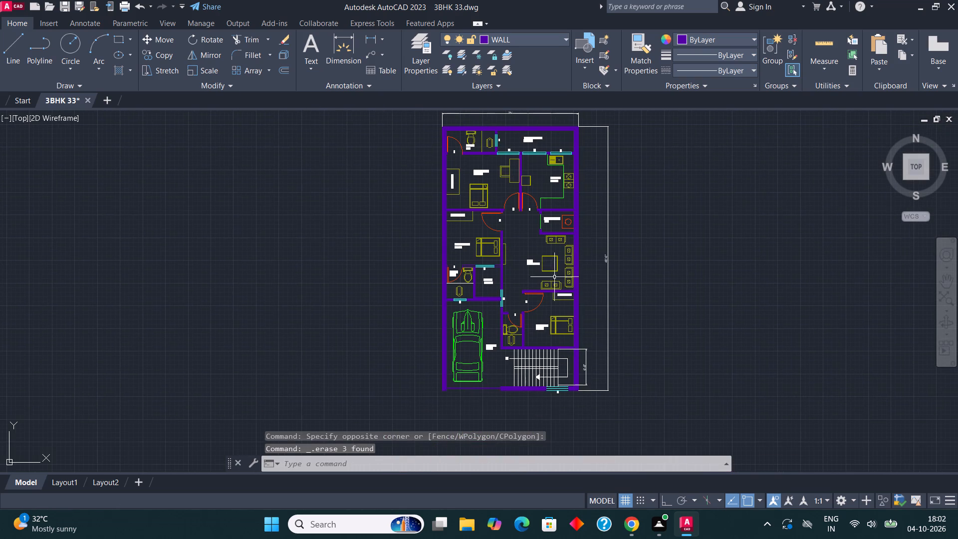
{"action": "middle_click_drag", "start_coordinate": [531, 313], "coordinate": [516, 333]}
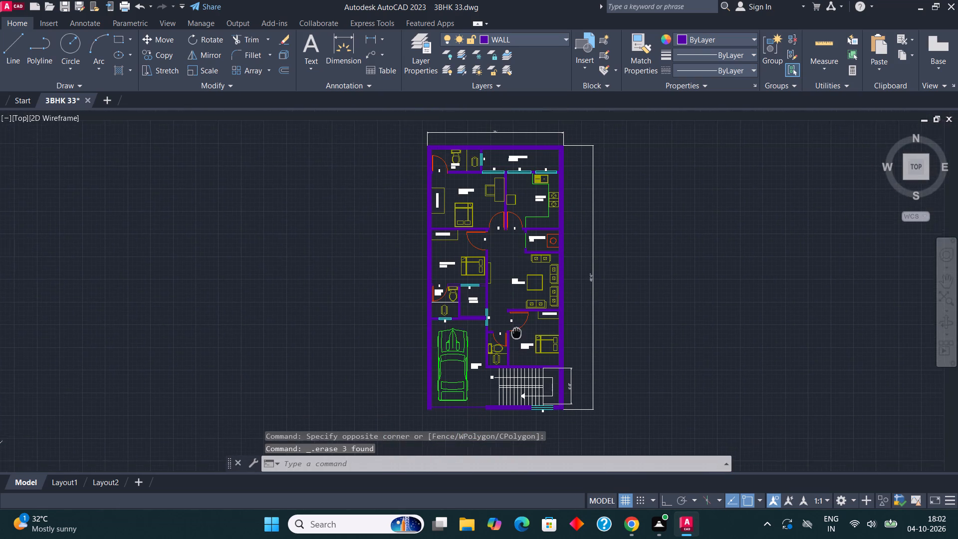
{"action": "middle_click_drag", "start_coordinate": [516, 333], "coordinate": [512, 338]}
{"action": "middle_click_drag", "start_coordinate": [553, 334], "coordinate": [516, 305]}
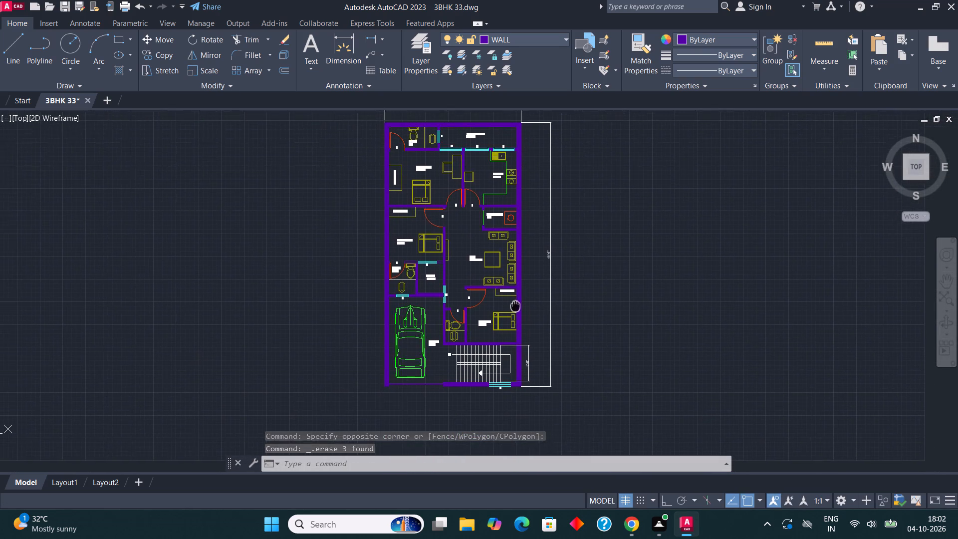
{"action": "middle_click_drag", "start_coordinate": [516, 305], "coordinate": [515, 325]}
{"action": "scroll", "coordinate": [519, 320], "scroll_direction": "down", "scroll_amount": 1}
Fill the two unfilled wall pieces on either side of the window above the PORCH with a SOLID hatch.
{"action": "scroll", "coordinate": [512, 316], "scroll_direction": "up", "scroll_amount": 3}
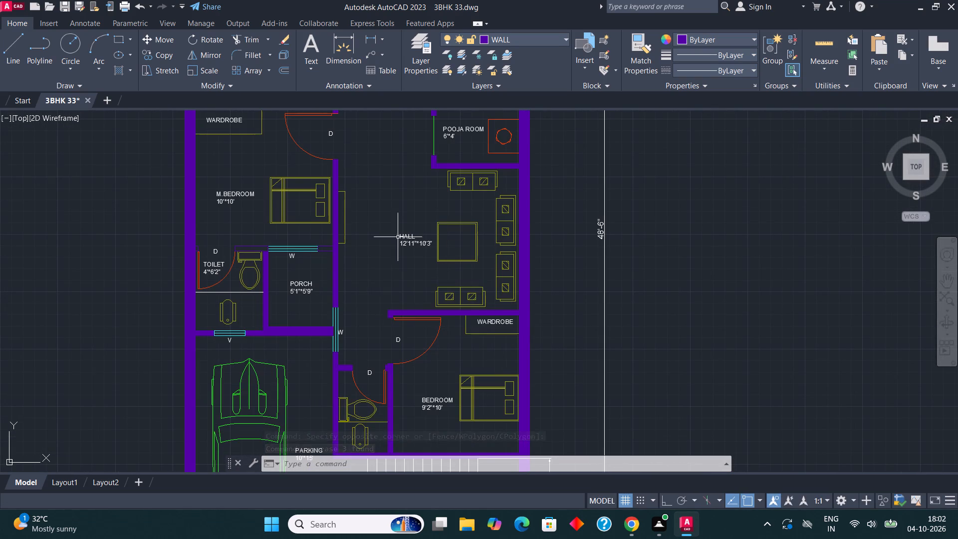
{"action": "scroll", "coordinate": [333, 237], "scroll_direction": "up", "scroll_amount": 3}
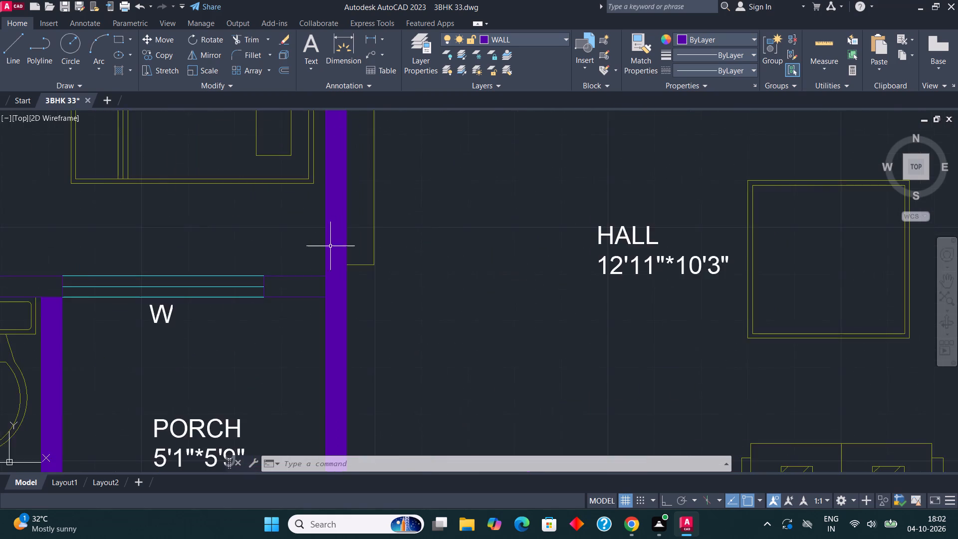
{"action": "middle_click_drag", "start_coordinate": [352, 244], "coordinate": [535, 218]}
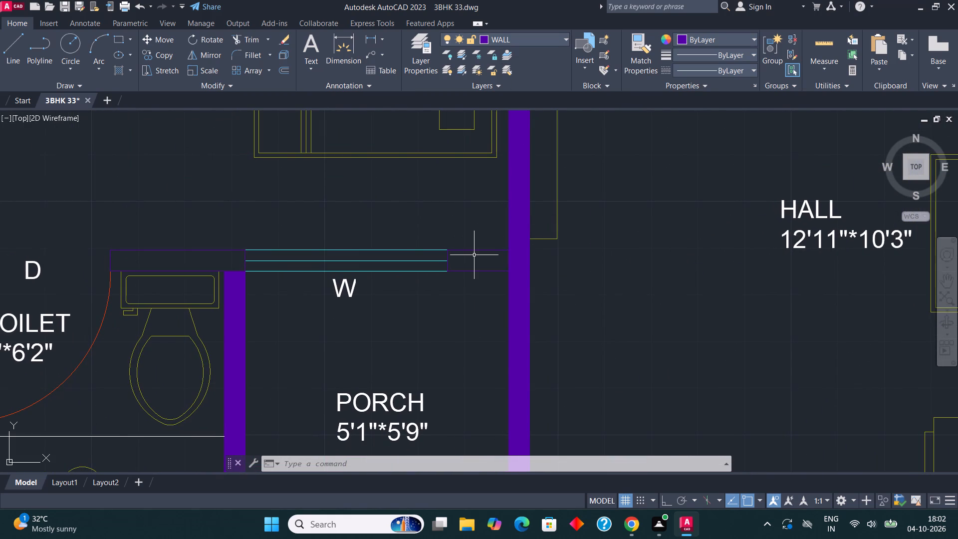
{"action": "key", "text": "h"}
{"action": "key", "text": "Return"}
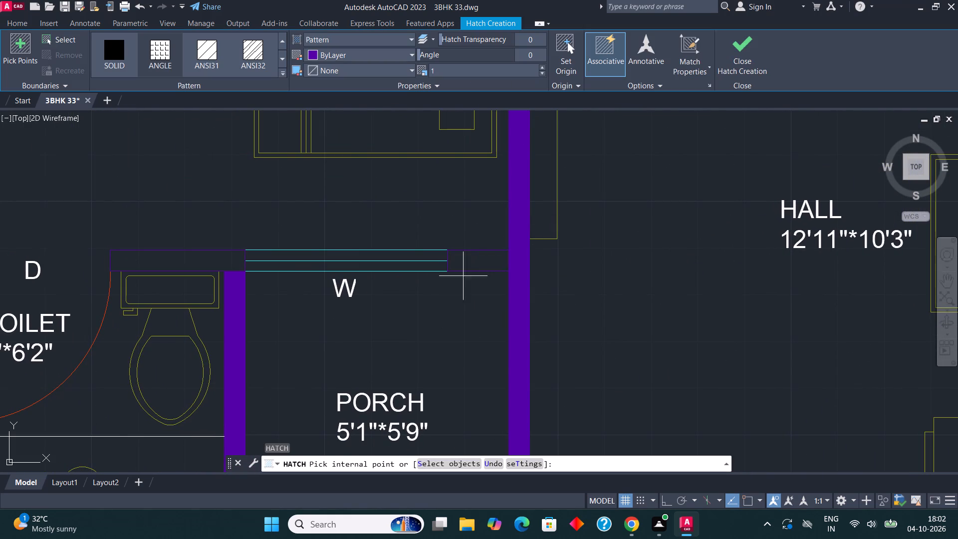
{"action": "left_click", "coordinate": [478, 256]}
{"action": "left_click", "coordinate": [118, 45]}
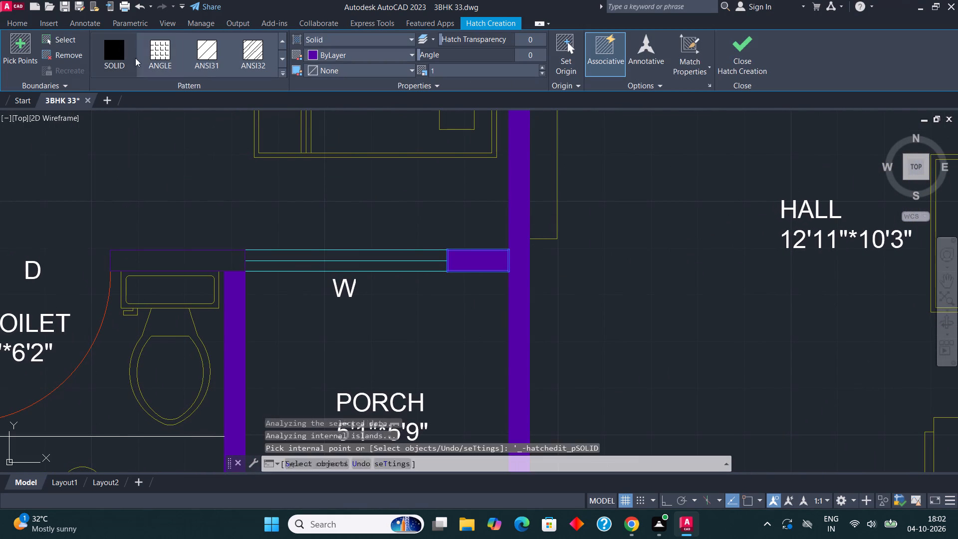
{"action": "left_click", "coordinate": [193, 265]}
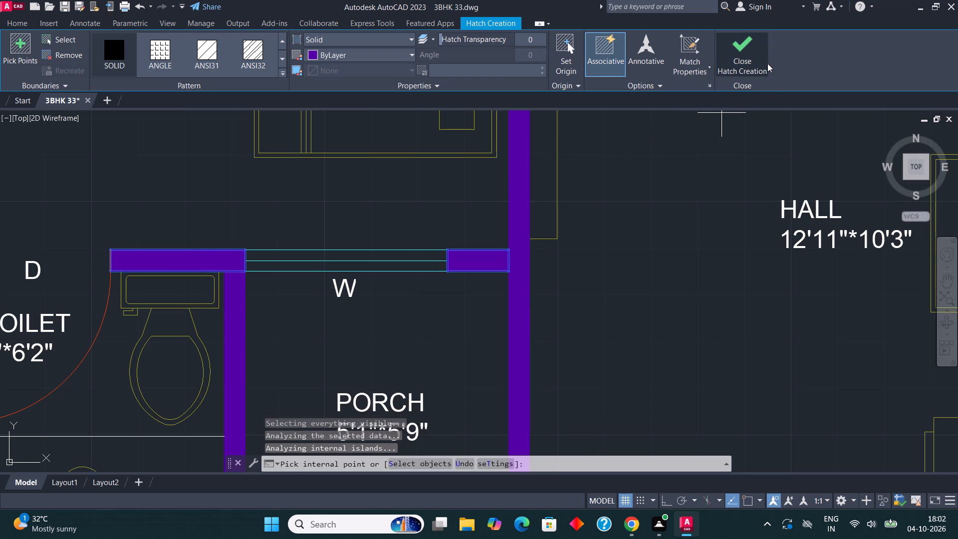
{"action": "left_click", "coordinate": [723, 57]}
Look over the whole floor plan from the toilets and bedrooms down to the parking and staircase to check tags and wall fills.
{"action": "scroll", "coordinate": [386, 351], "scroll_direction": "down", "scroll_amount": 3}
{"action": "middle_click_drag", "start_coordinate": [436, 222], "coordinate": [440, 321]}
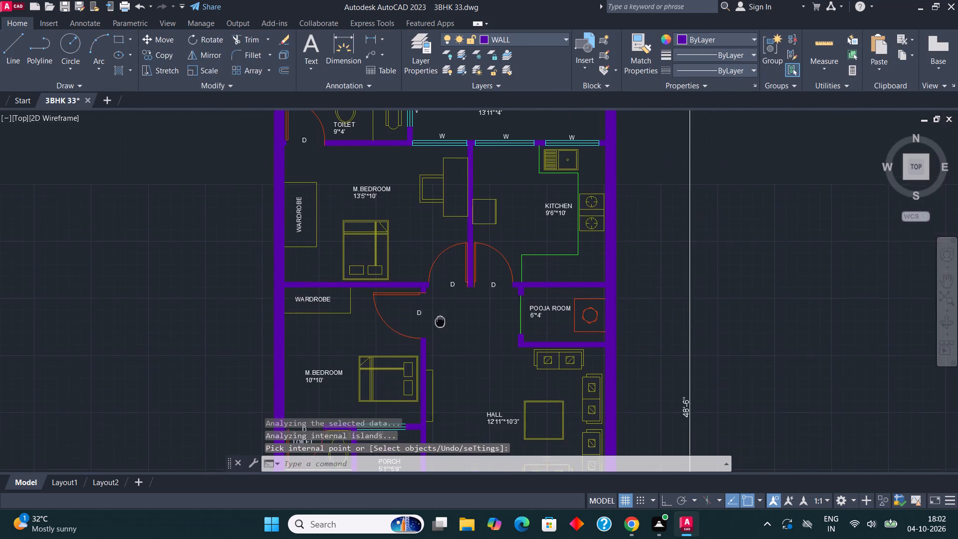
{"action": "middle_click_drag", "start_coordinate": [440, 321], "coordinate": [441, 357]}
{"action": "middle_click_drag", "start_coordinate": [470, 210], "coordinate": [465, 181]}
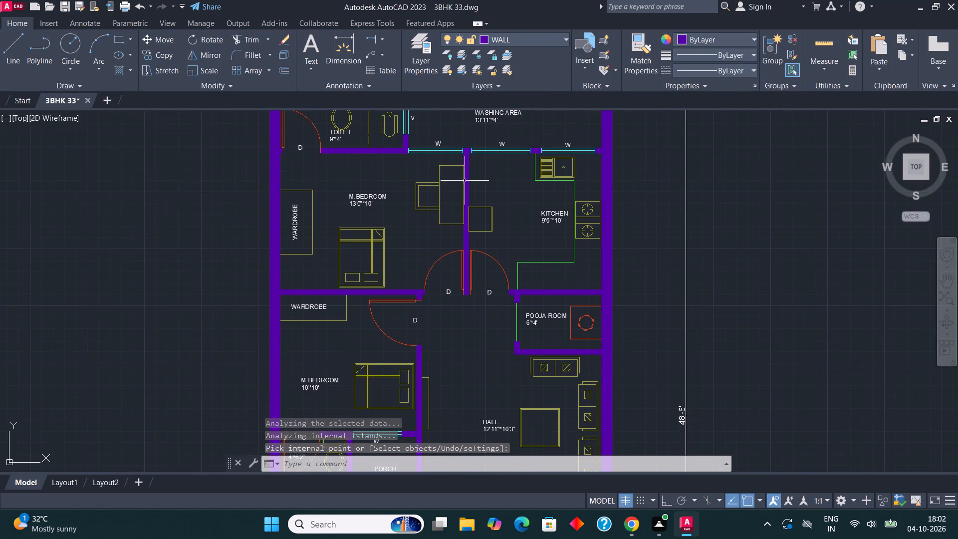
{"action": "middle_click_drag", "start_coordinate": [492, 301], "coordinate": [486, 214]}
{"action": "middle_click_drag", "start_coordinate": [499, 371], "coordinate": [495, 273]}
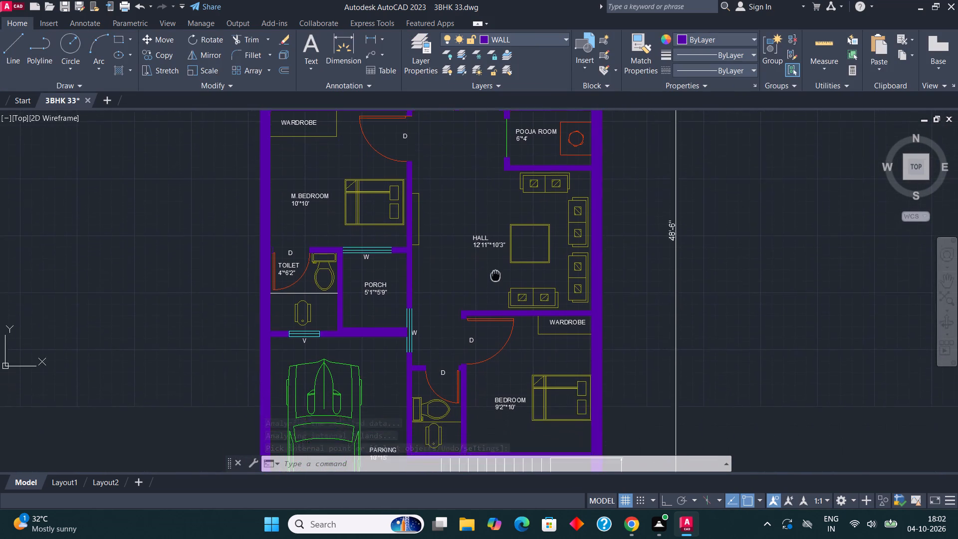
{"action": "middle_click_drag", "start_coordinate": [495, 273], "coordinate": [495, 259]}
{"action": "middle_click_drag", "start_coordinate": [497, 358], "coordinate": [496, 295]}
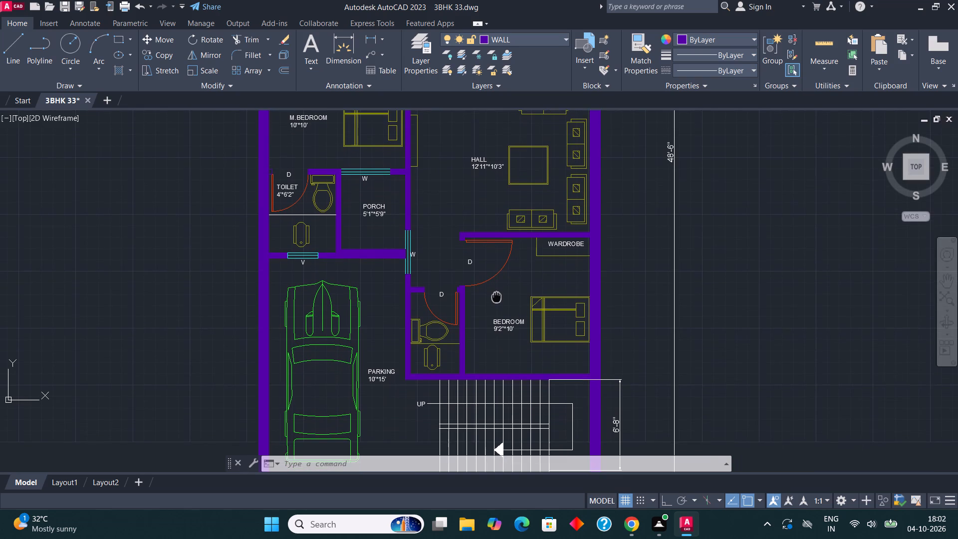
{"action": "middle_click_drag", "start_coordinate": [496, 295], "coordinate": [496, 269]}
{"action": "middle_click_drag", "start_coordinate": [491, 366], "coordinate": [500, 295]}
{"action": "middle_click_drag", "start_coordinate": [490, 297], "coordinate": [514, 369]}
{"action": "scroll", "coordinate": [514, 341], "scroll_direction": "down", "scroll_amount": 2}
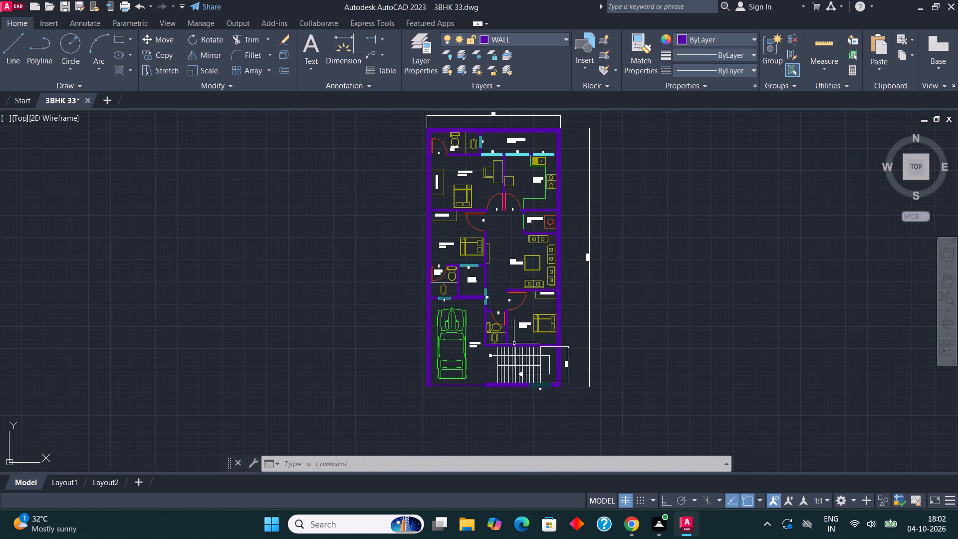
{"action": "scroll", "coordinate": [533, 337], "scroll_direction": "down", "scroll_amount": 1}
{"action": "middle_click_drag", "start_coordinate": [532, 328], "coordinate": [496, 327]}
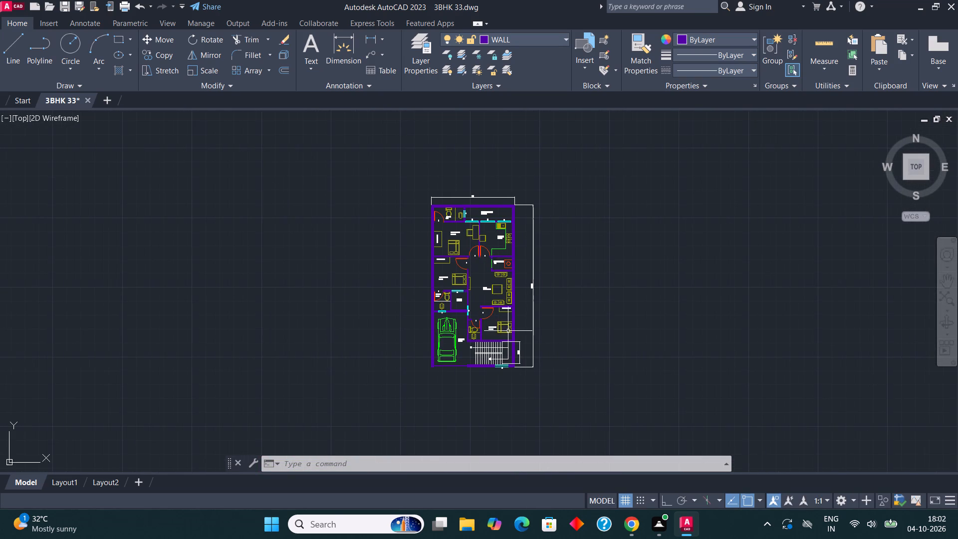
{"action": "middle_click_drag", "start_coordinate": [503, 331], "coordinate": [468, 331]}
Save the 3BHK 33 drawing.
{"action": "key", "text": "ctrl+s"}
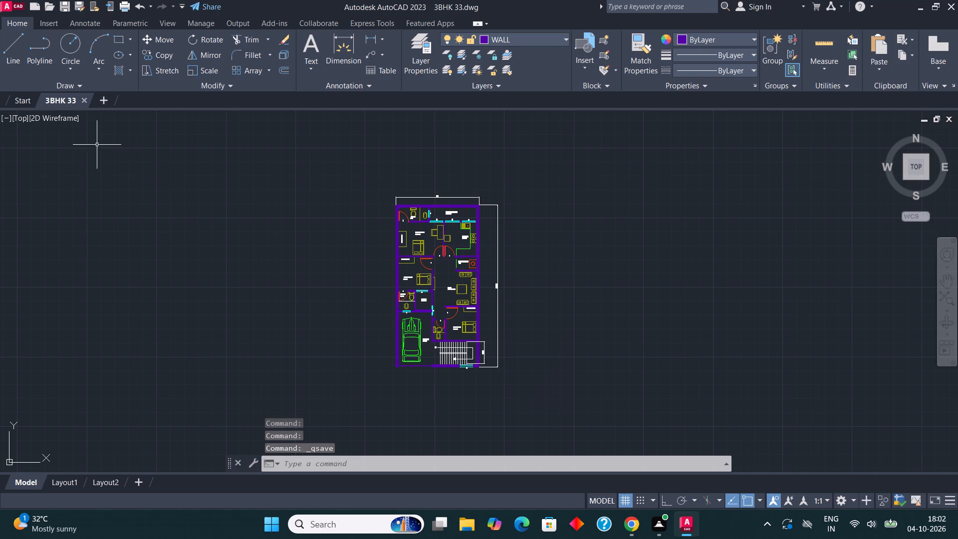
Set up a plot with the AutoCAD PDF (High Quality Print).pc3 plotter and a window area enclosing the whole floor plan and its dimensions.
{"action": "left_click", "coordinate": [7, 7]}
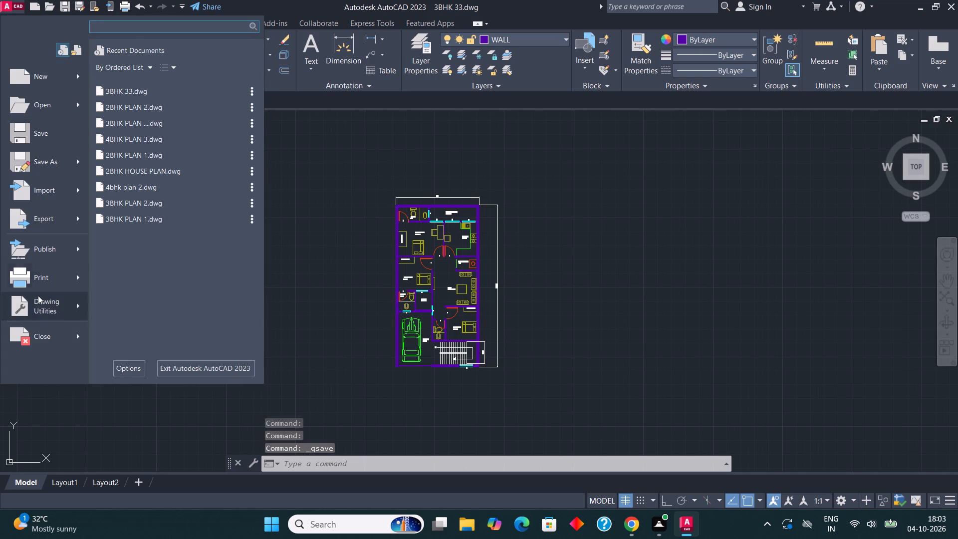
{"action": "left_click", "coordinate": [45, 274]}
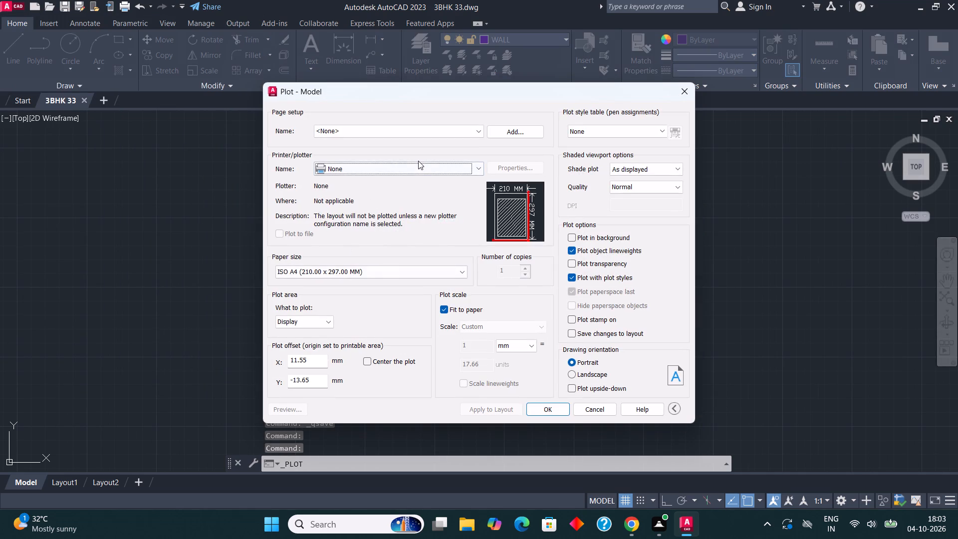
{"action": "left_click", "coordinate": [418, 162]}
{"action": "left_click", "coordinate": [418, 227]}
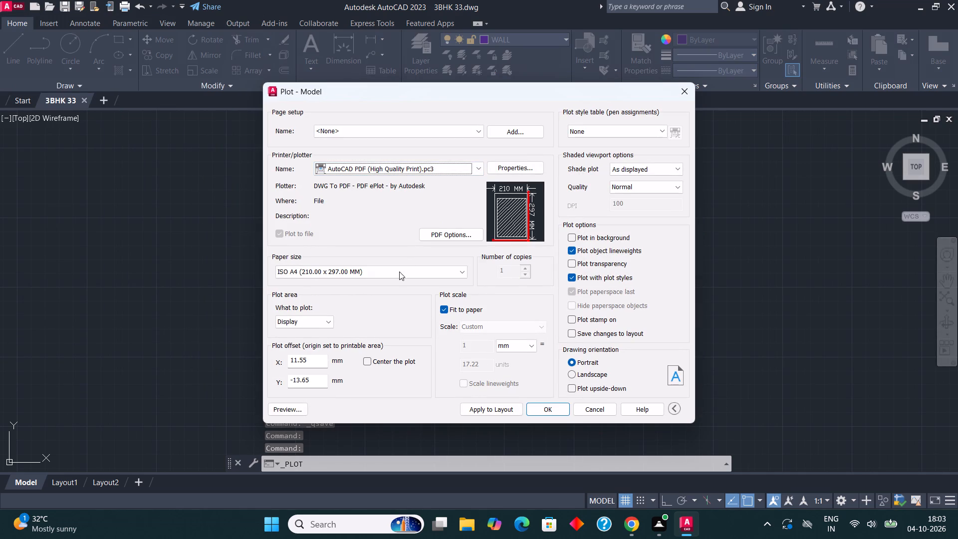
{"action": "left_click", "coordinate": [321, 323]}
{"action": "left_click", "coordinate": [319, 357]}
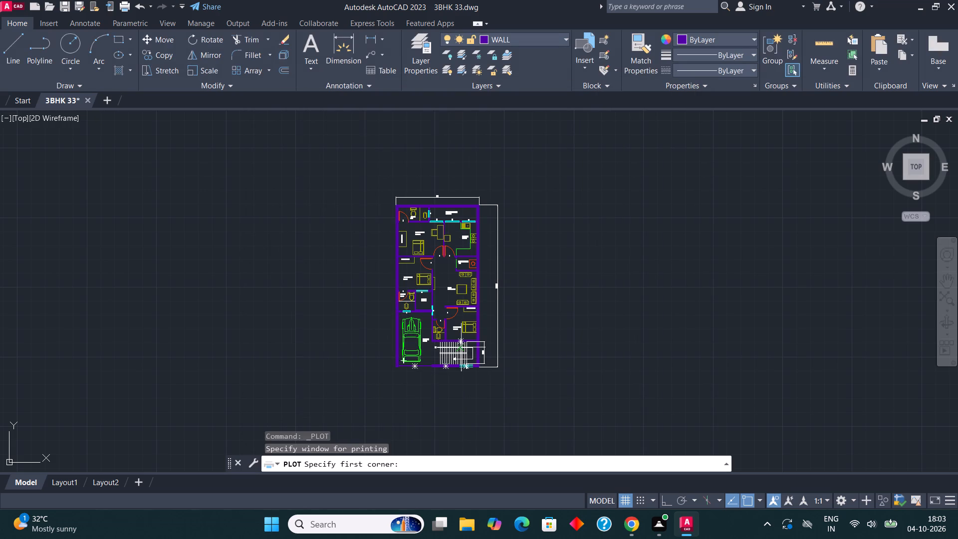
{"action": "left_click_drag", "start_coordinate": [363, 174], "coordinate": [534, 382]}
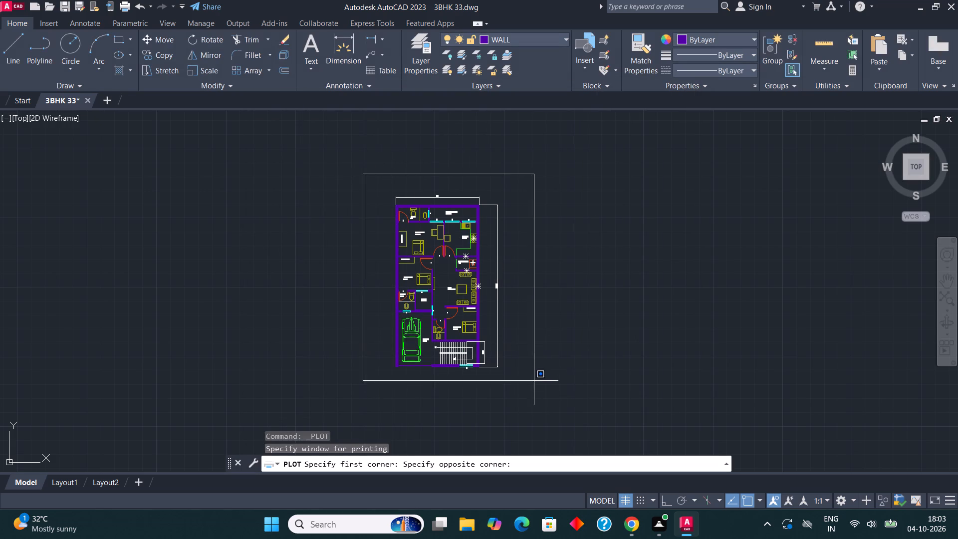
{"action": "left_click_drag", "start_coordinate": [534, 382], "coordinate": [532, 393]}
{"action": "left_click", "coordinate": [532, 393]}
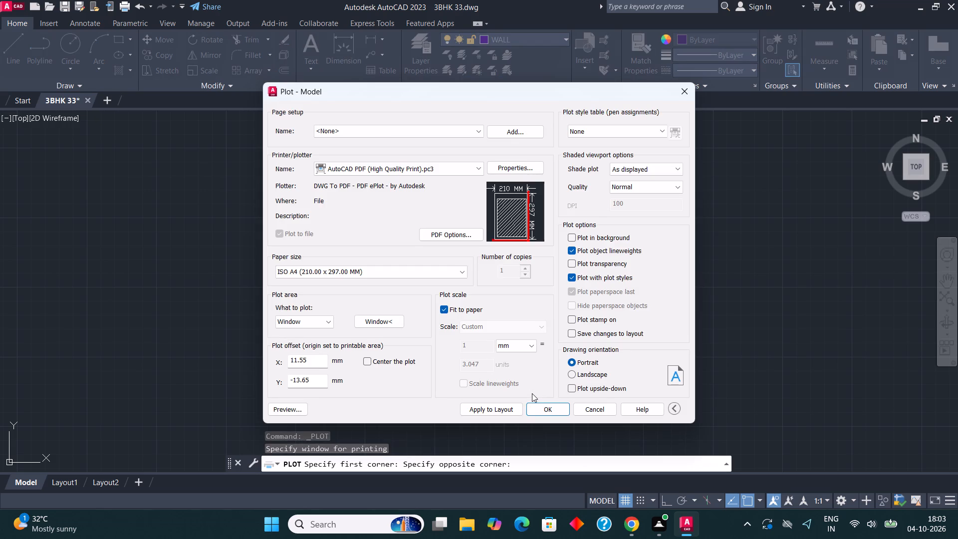
{"action": "left_click", "coordinate": [538, 328]}
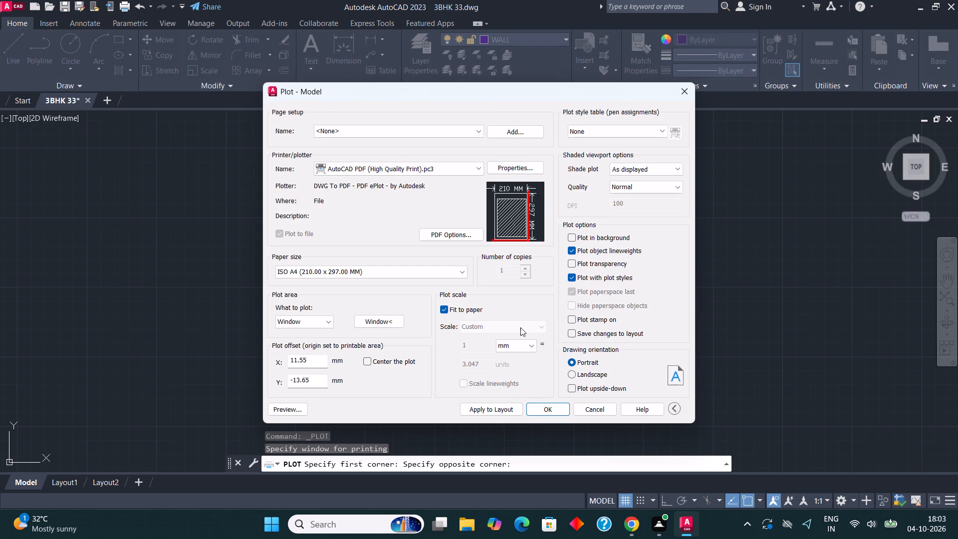
{"action": "left_click", "coordinate": [520, 327]}
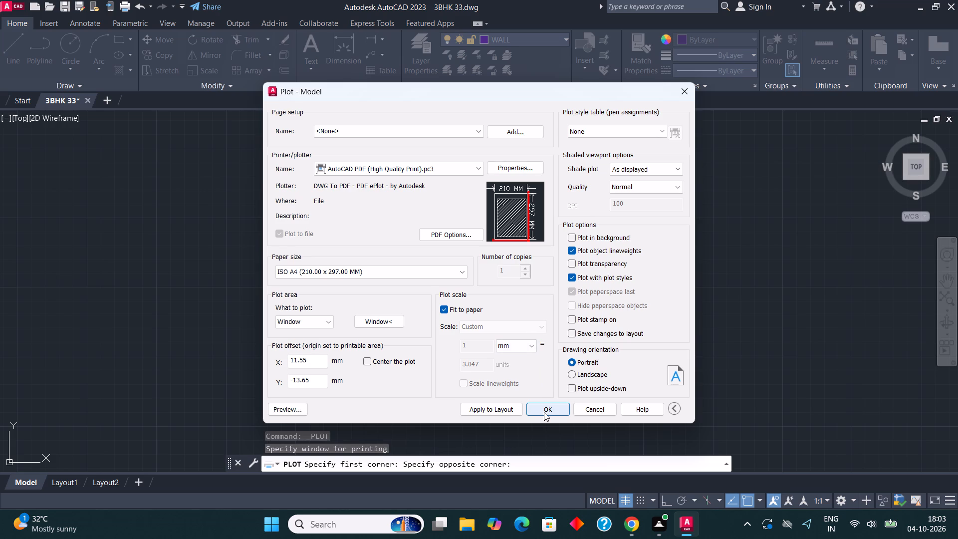
{"action": "left_click", "coordinate": [544, 412]}
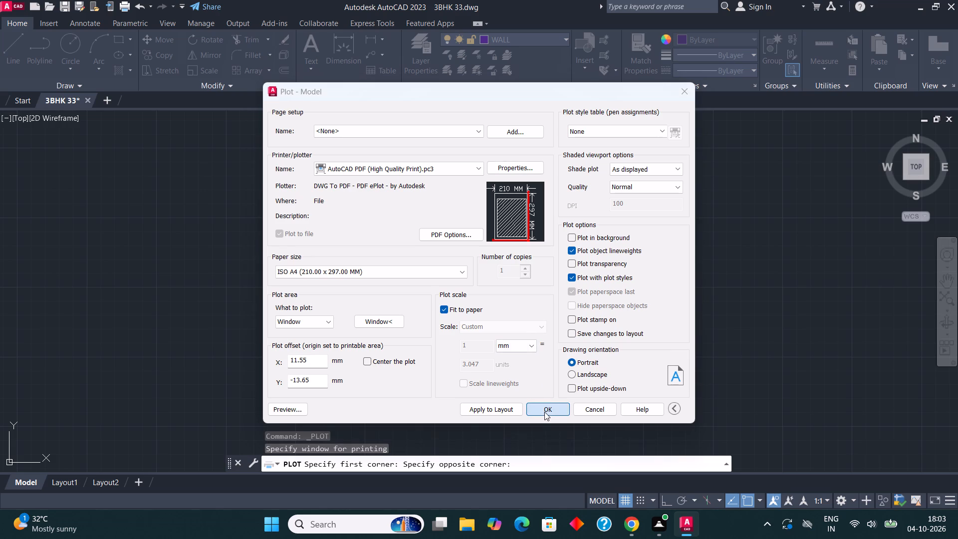
Save the plot as 3BHK 33-Model.pdf in the Downloads folder.
{"action": "left_click", "coordinate": [447, 123]}
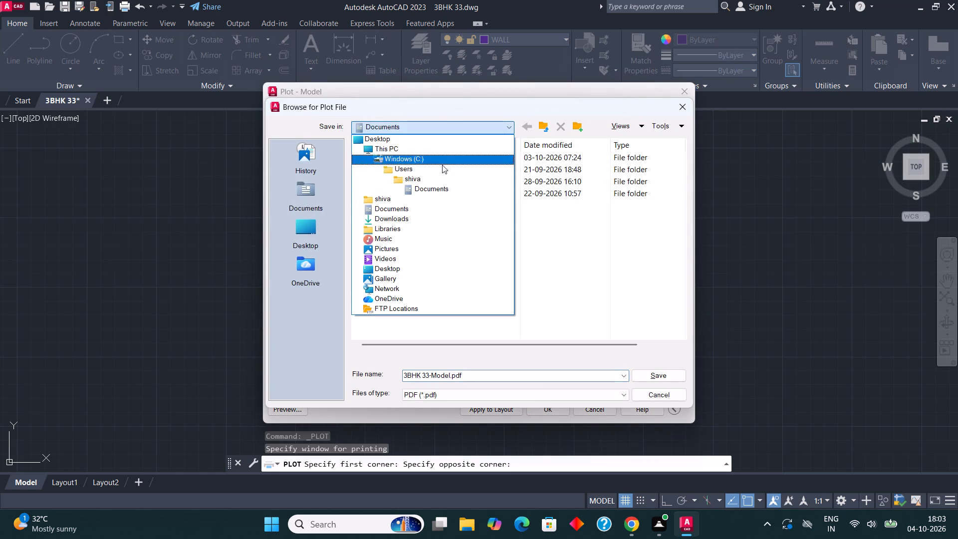
{"action": "left_click", "coordinate": [438, 216]}
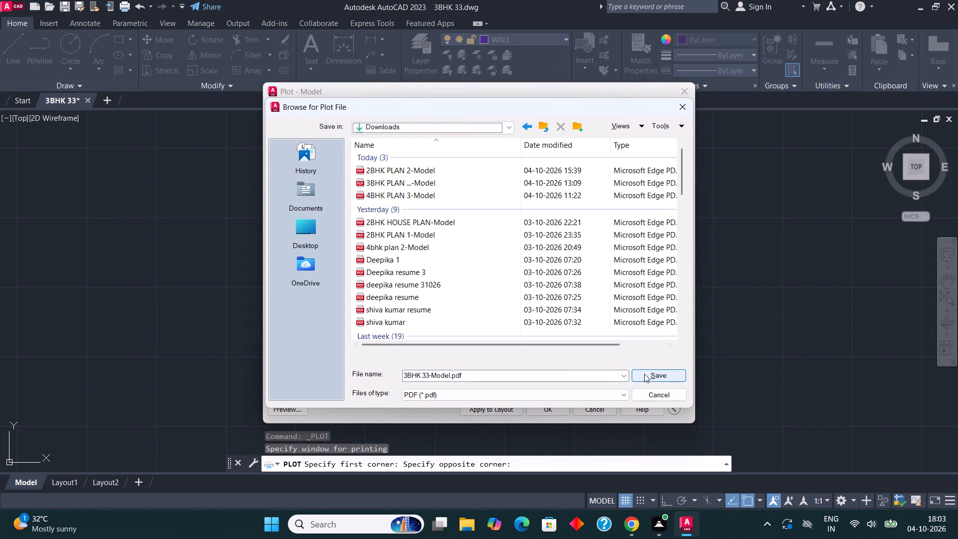
{"action": "left_click", "coordinate": [644, 374]}
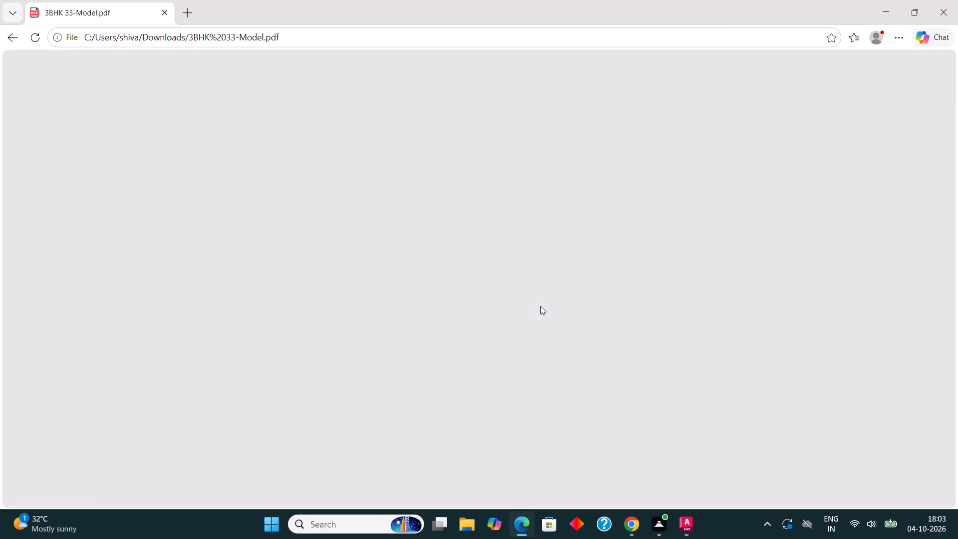
Review the plotted floor plan PDF in Microsoft Edge down to the end of the page and close it.
{"action": "scroll", "coordinate": [530, 262], "scroll_direction": "down", "scroll_amount": 4}
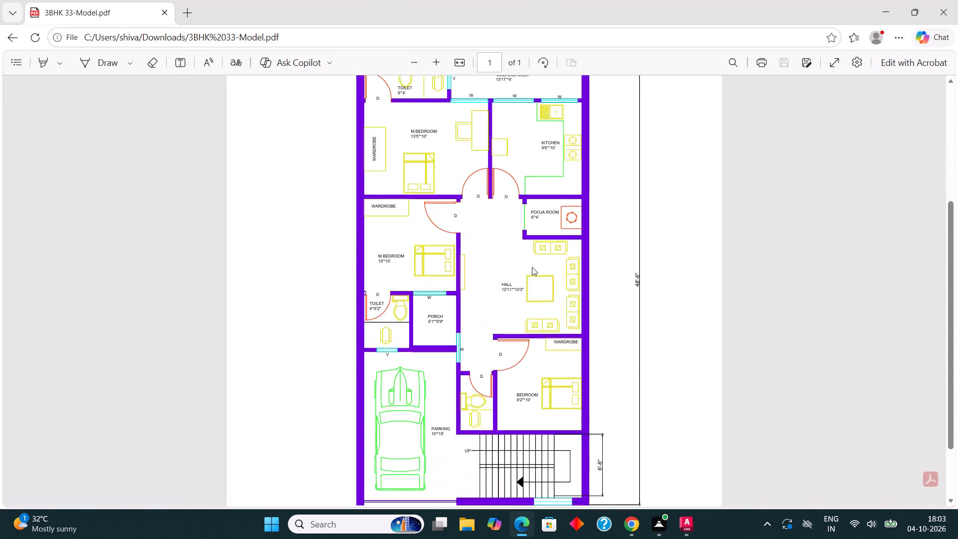
{"action": "scroll", "coordinate": [532, 267], "scroll_direction": "down", "scroll_amount": 1}
{"action": "scroll", "coordinate": [532, 267], "scroll_direction": "up", "scroll_amount": 6}
{"action": "scroll", "coordinate": [533, 265], "scroll_direction": "down", "scroll_amount": 6}
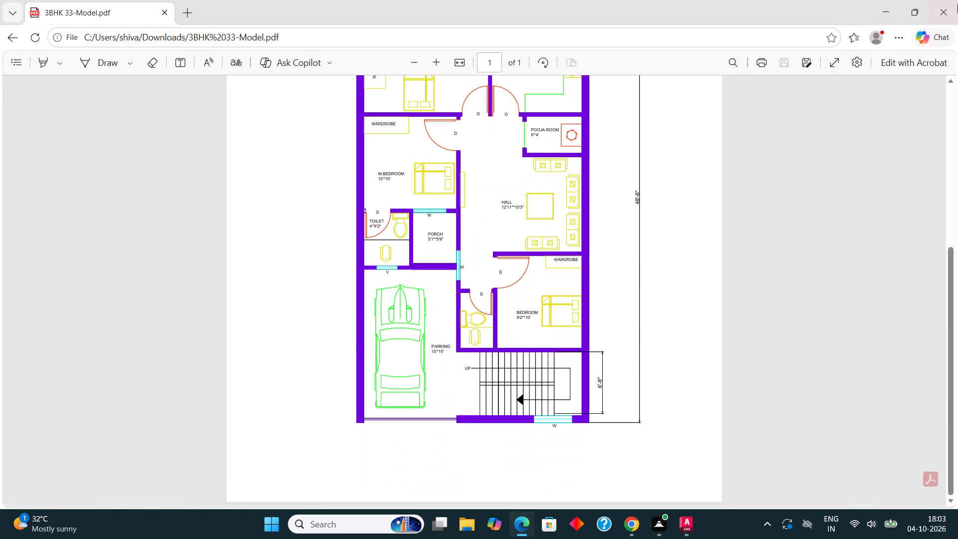
{"action": "left_click", "coordinate": [956, 5]}
Export the drawing in DWF format as 3BHK 33.dwf in the Downloads folder.
{"action": "left_click", "coordinate": [6, 1]}
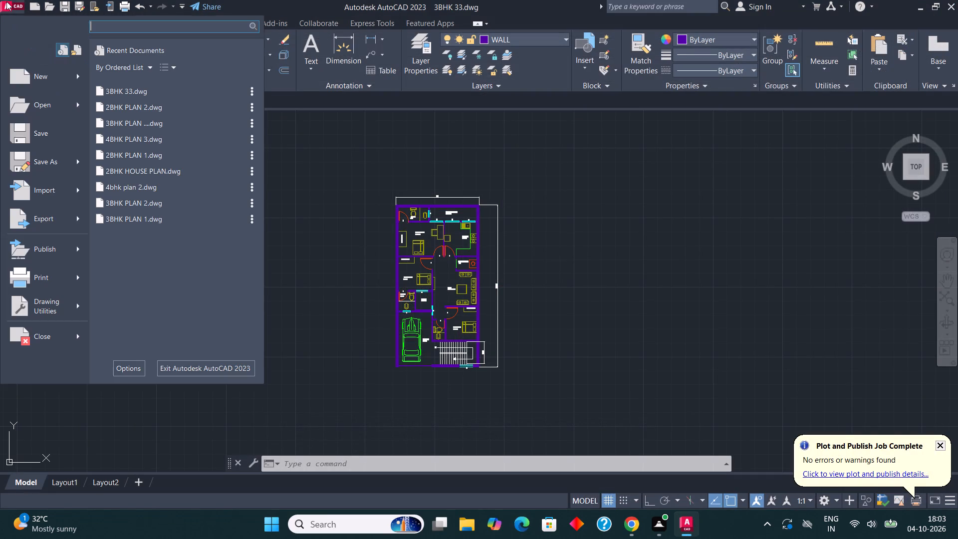
{"action": "left_click", "coordinate": [48, 218]}
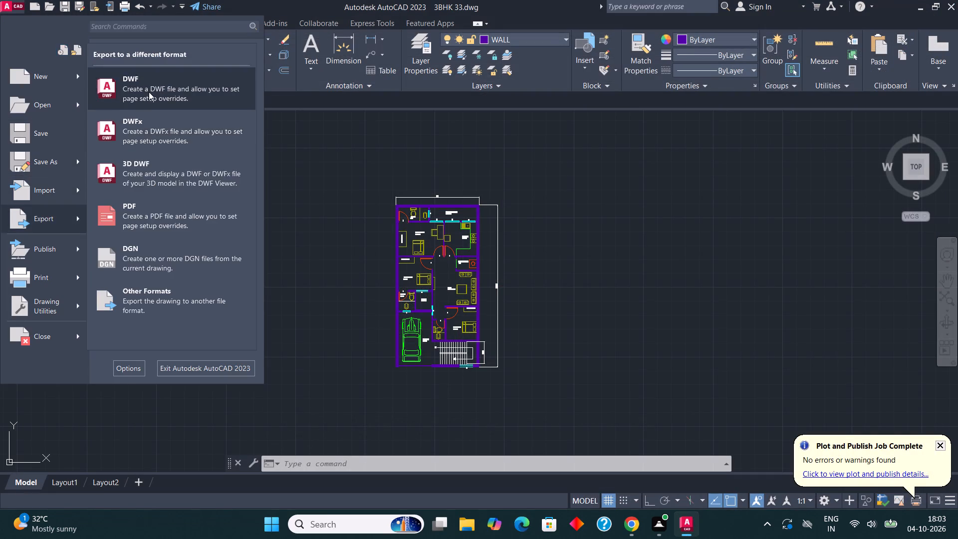
{"action": "left_click", "coordinate": [149, 92]}
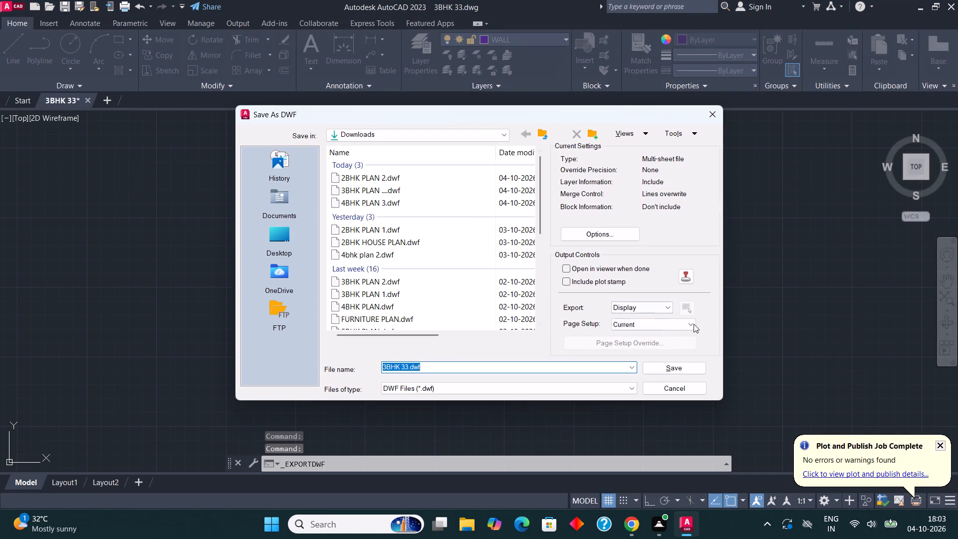
{"action": "left_click", "coordinate": [661, 367]}
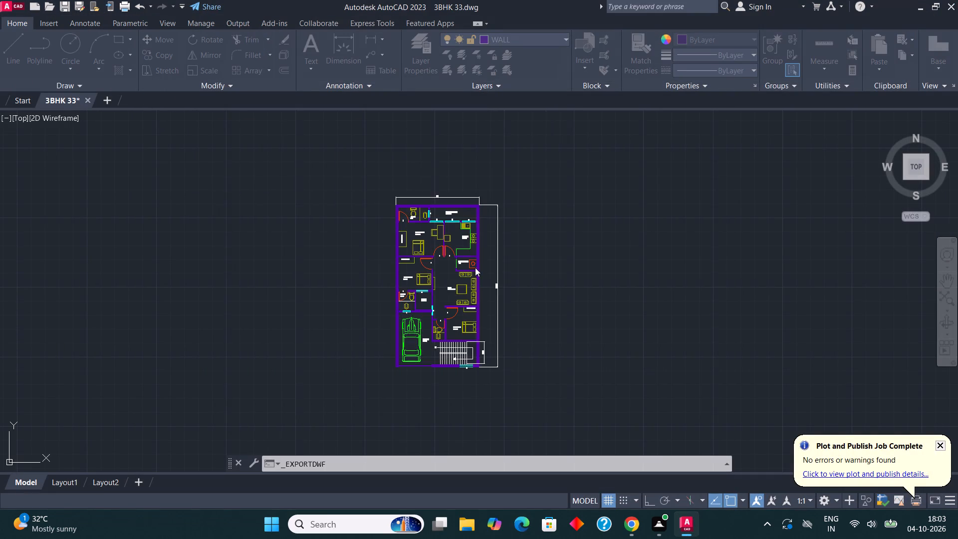